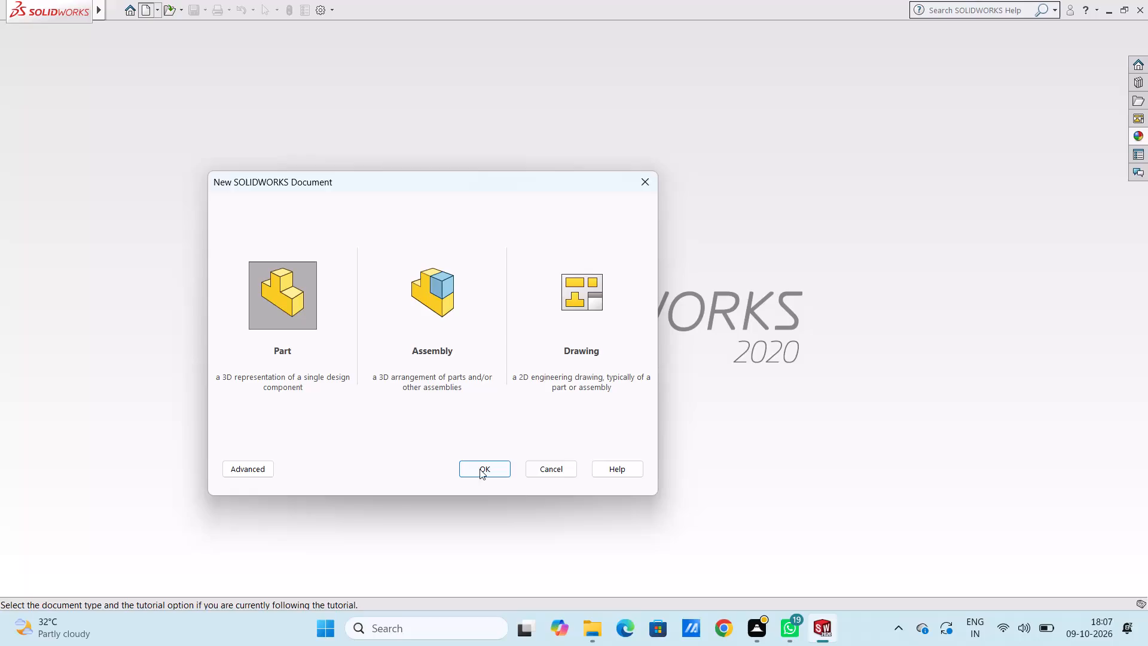
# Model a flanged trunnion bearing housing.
# Create a new part document and start a sketch on the Top Plane.
pyautogui.click(480, 470)
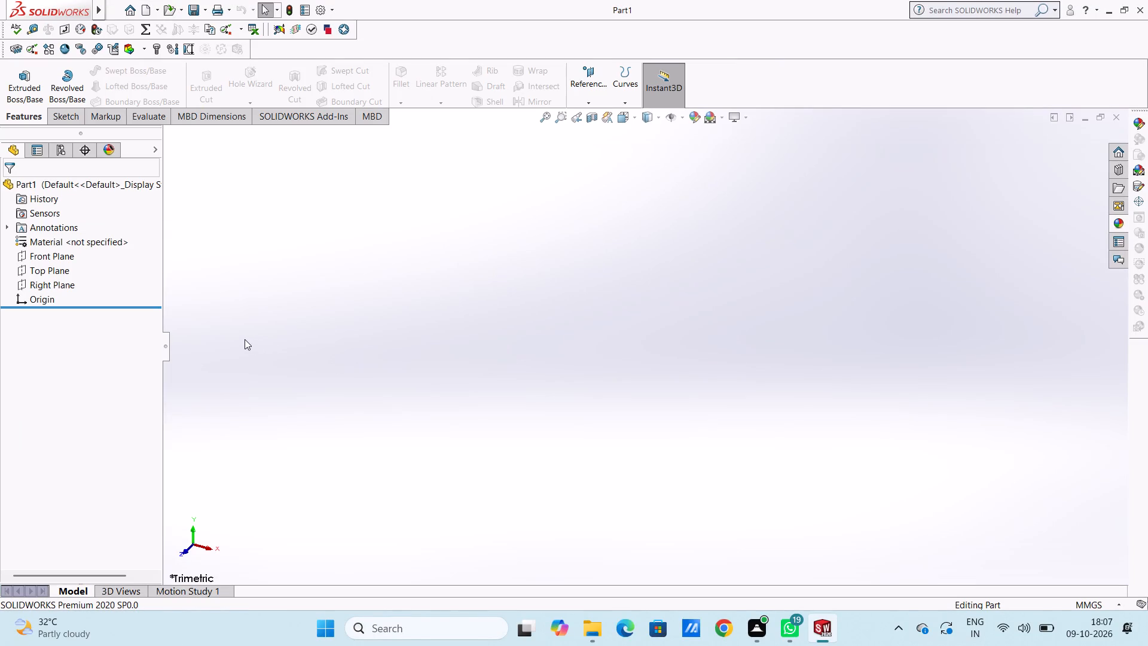
pyautogui.click(47, 273)
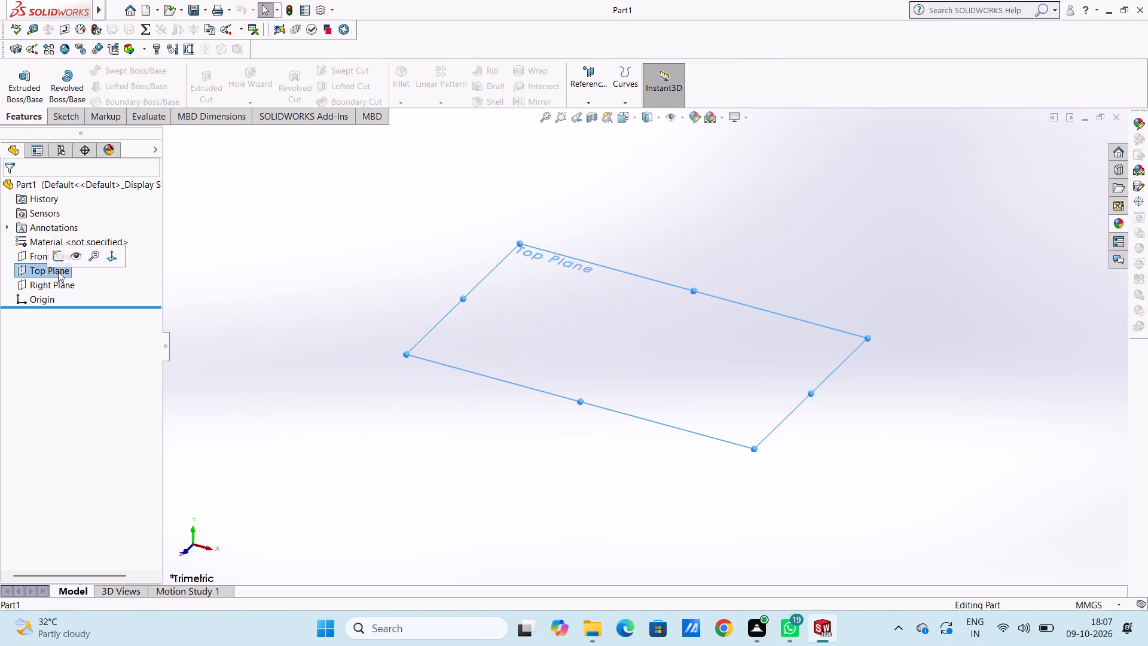
pyautogui.click(60, 257)
pyautogui.click(277, 336)
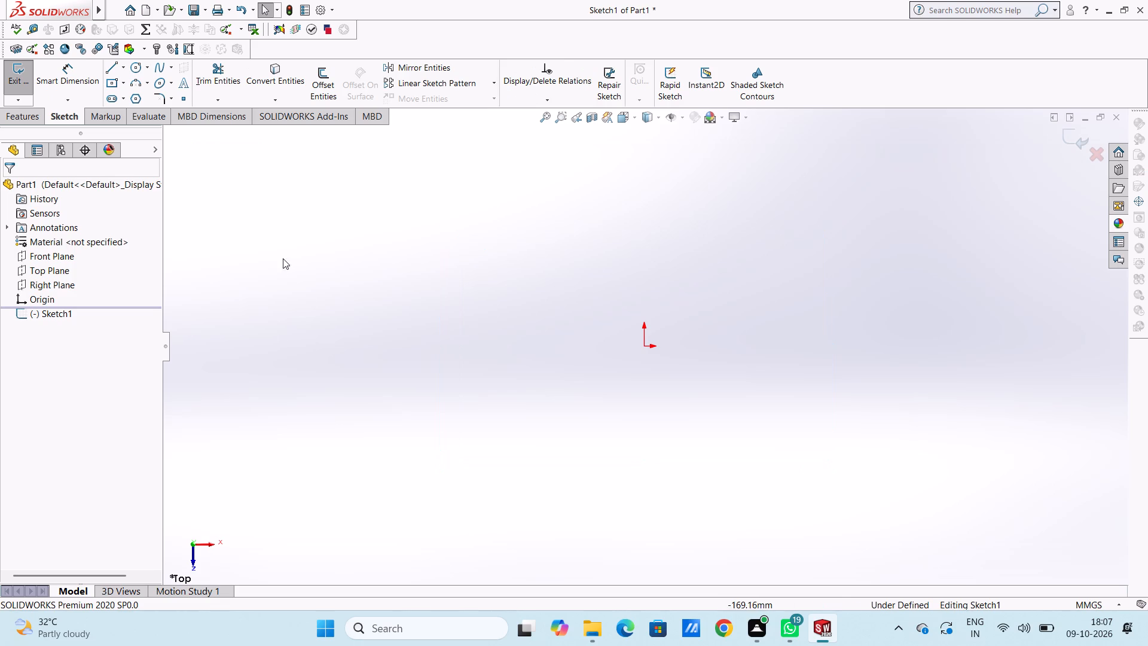
# Sketch two concentric circles centred on the origin, with radii of about 49.6 mm and 9.5 mm.
pyautogui.click(135, 63)
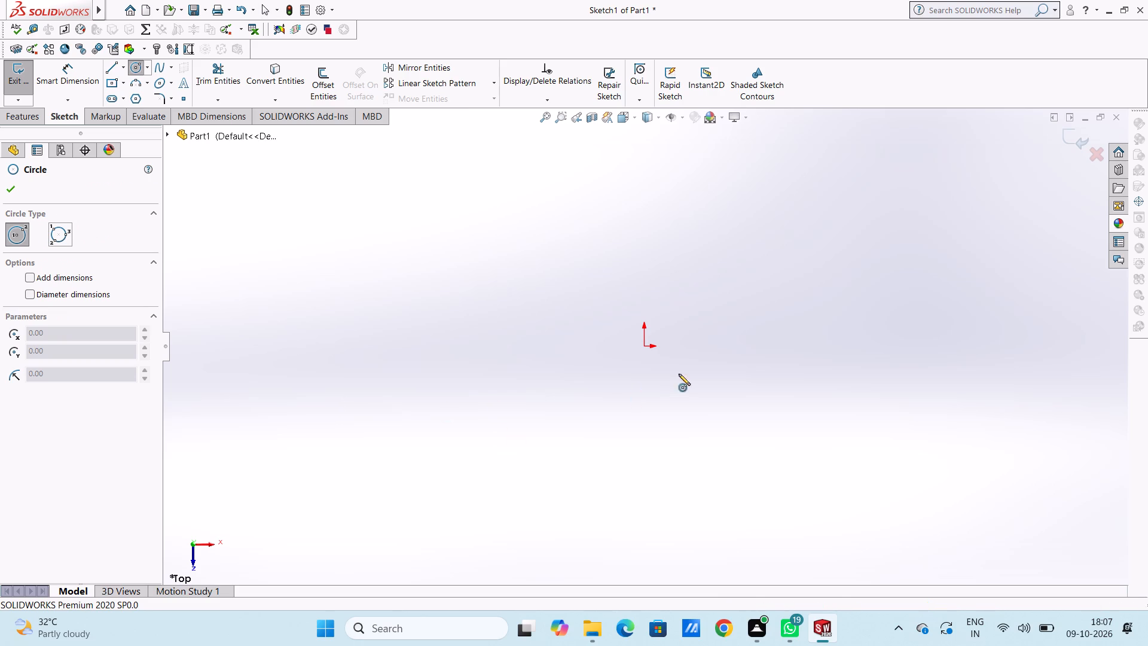
pyautogui.click(643, 347)
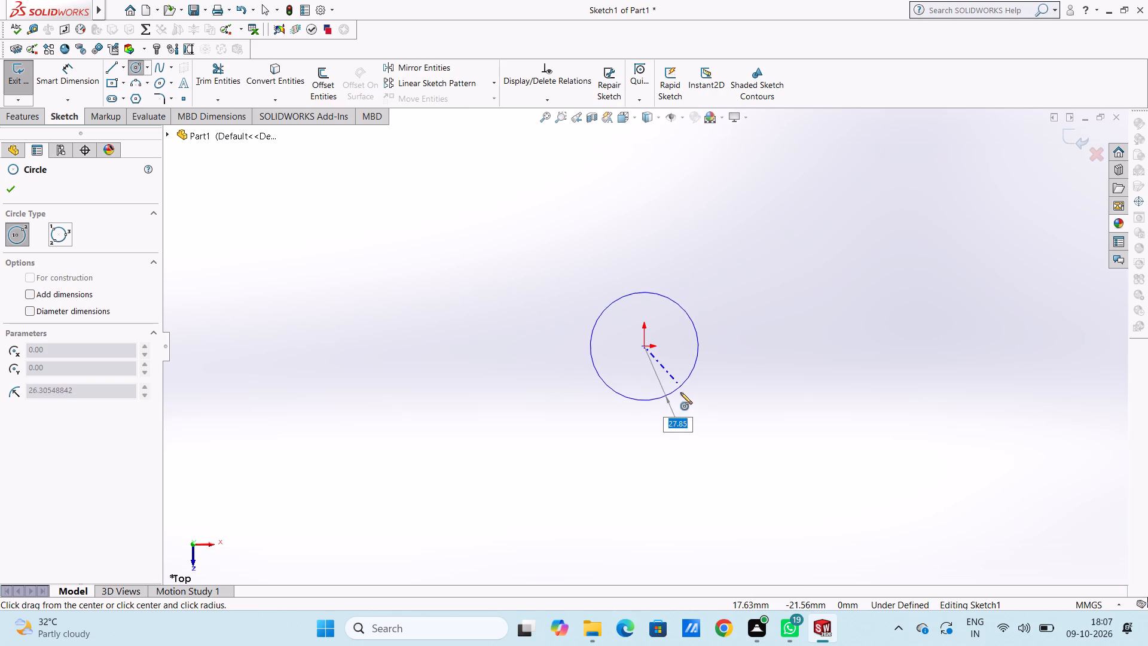
pyautogui.click(691, 437)
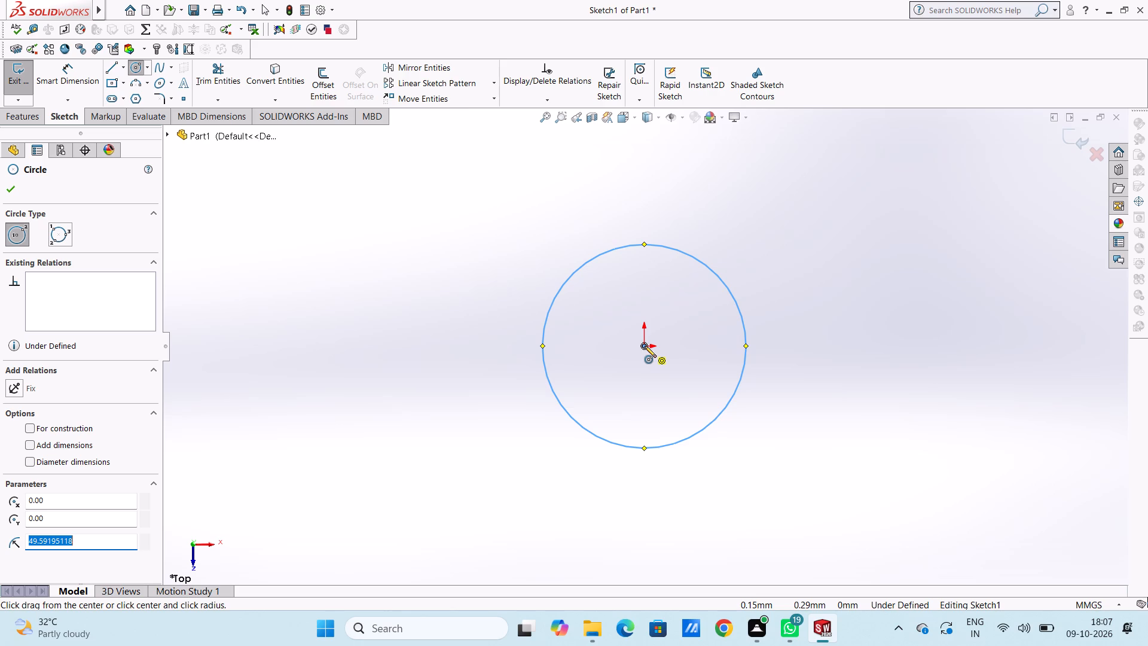
pyautogui.click(645, 346)
pyautogui.click(651, 365)
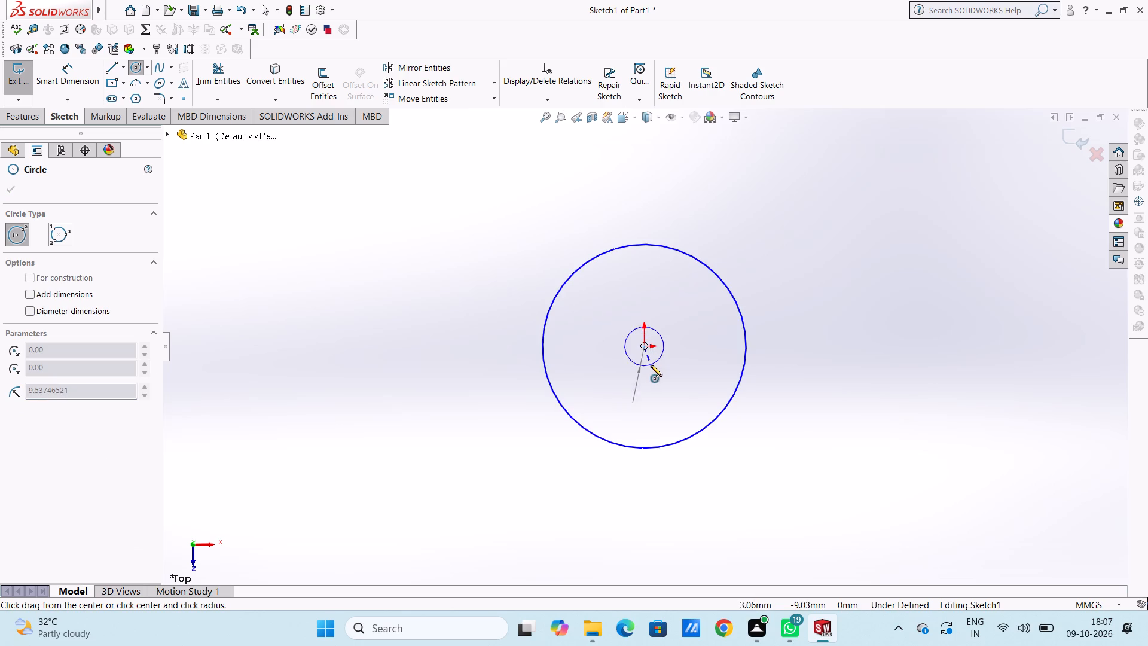
pyautogui.scroll(2, 330, 313)
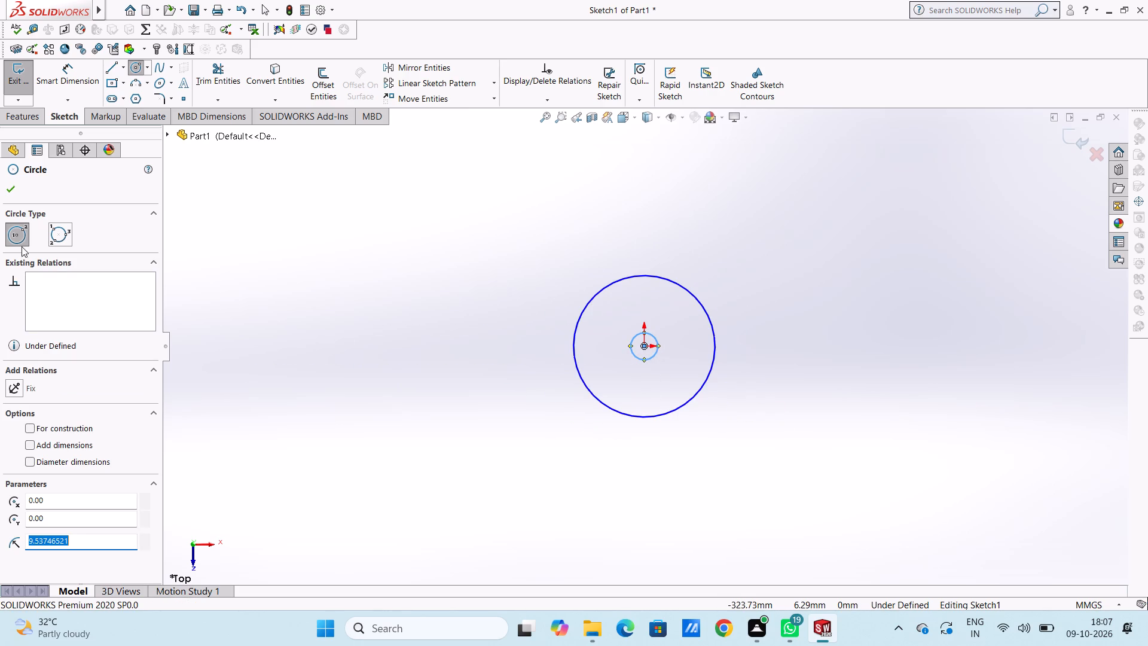
pyautogui.click(11, 187)
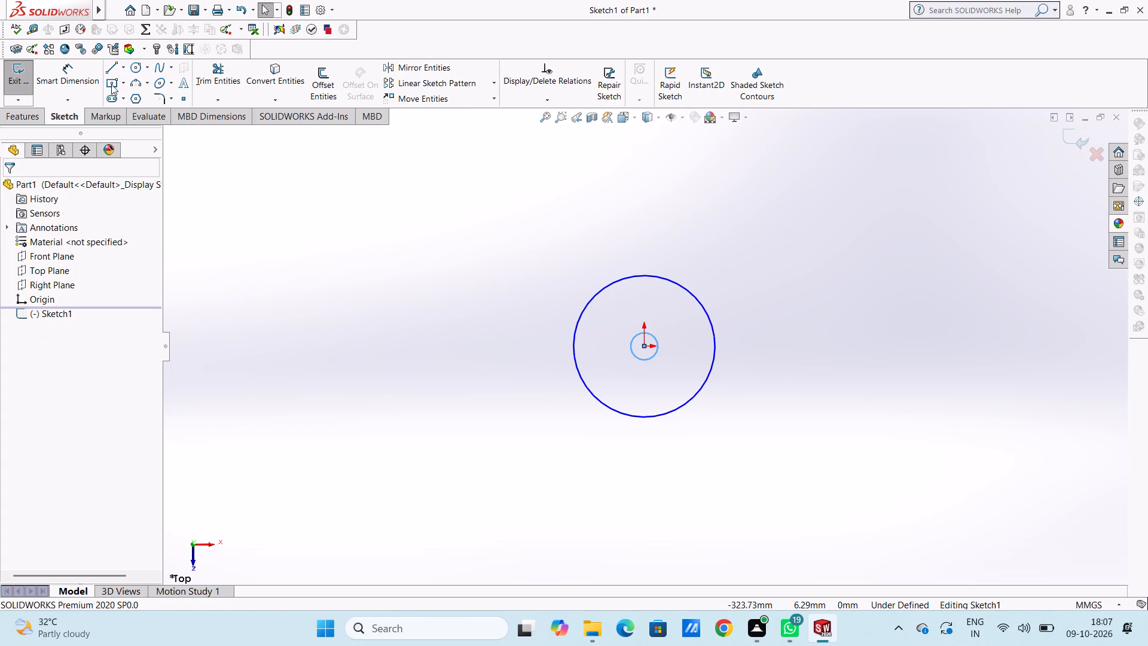
# Sketch two concentric circles about 144 mm left of the origin, level with it, with radii of about 26 mm and 10 mm.
pyautogui.click(134, 67)
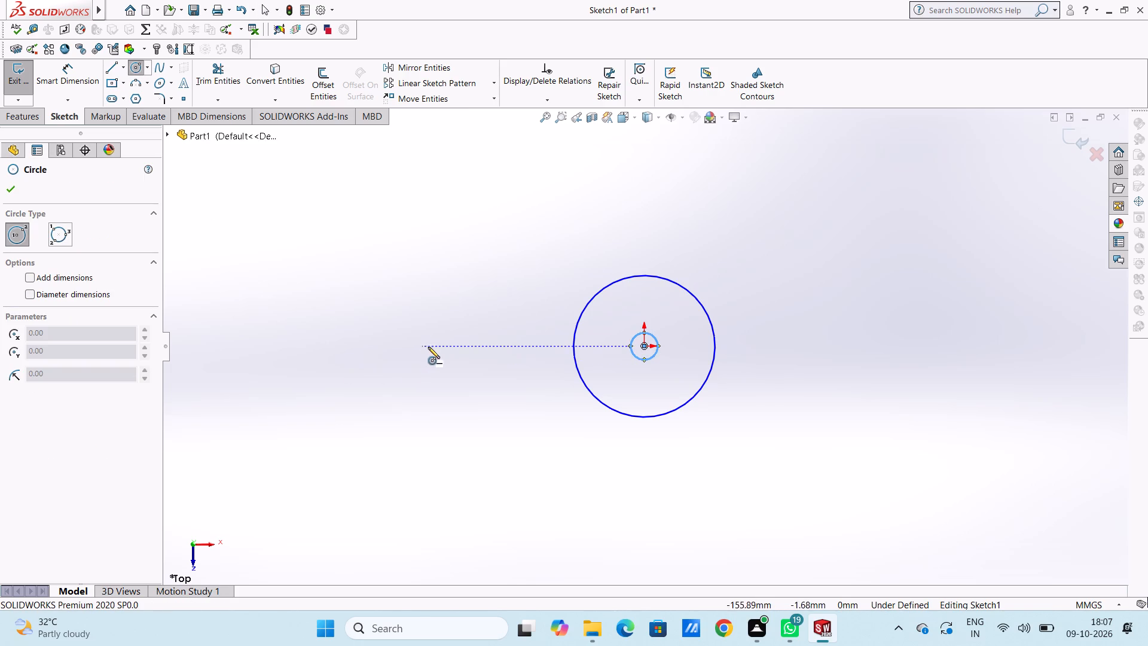
pyautogui.click(439, 348)
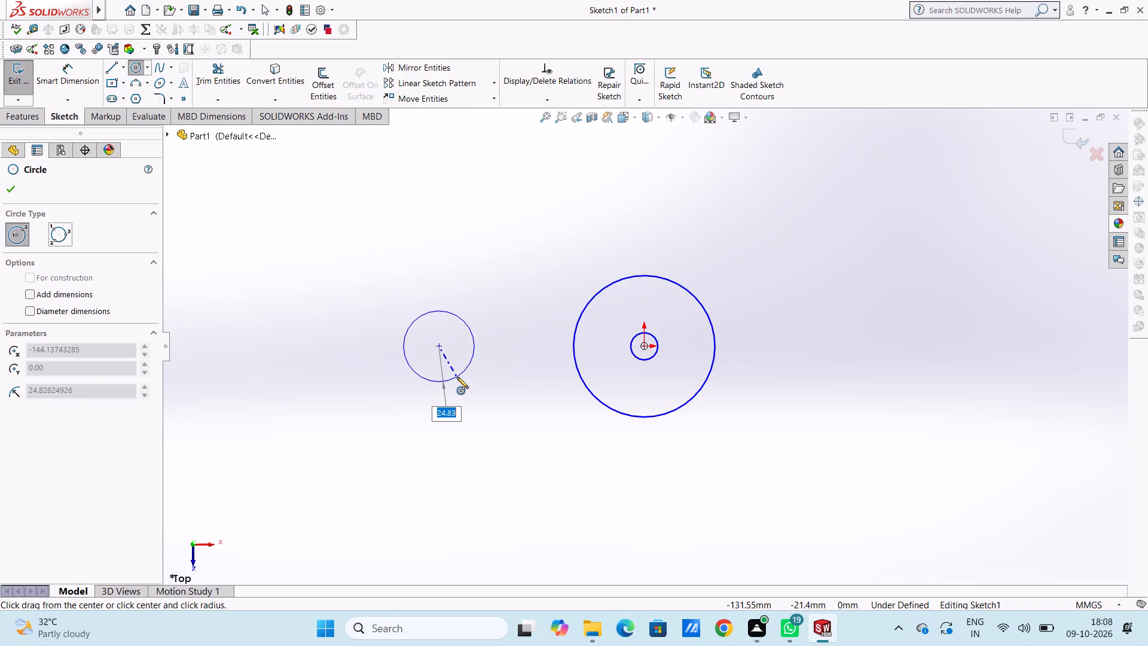
pyautogui.click(432, 383)
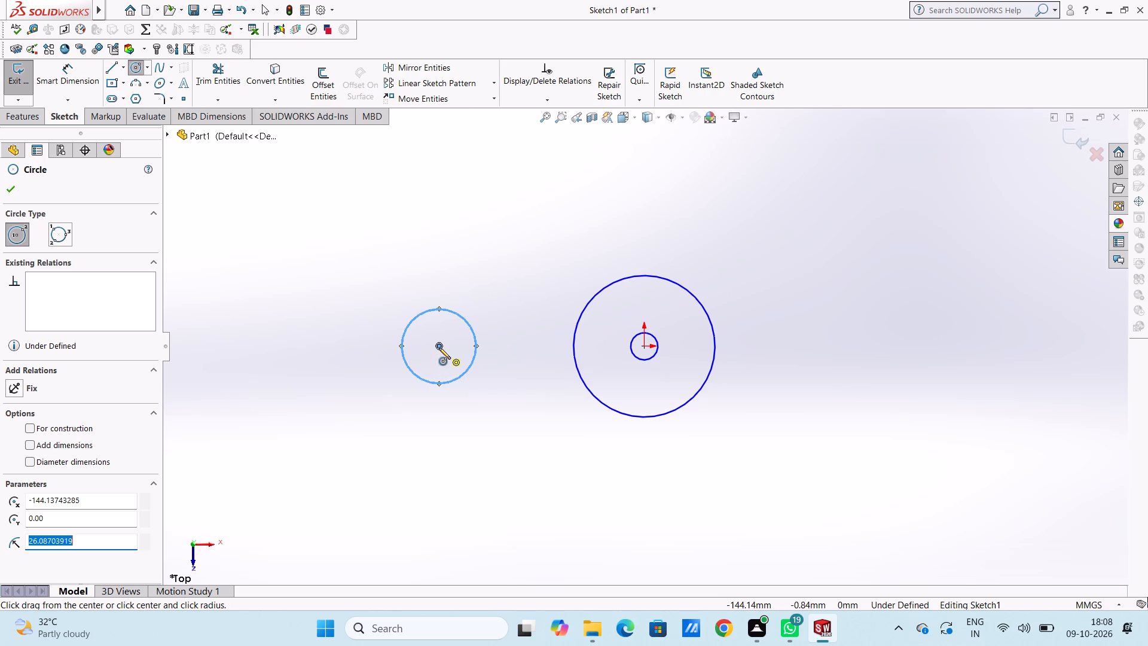
pyautogui.click(439, 346)
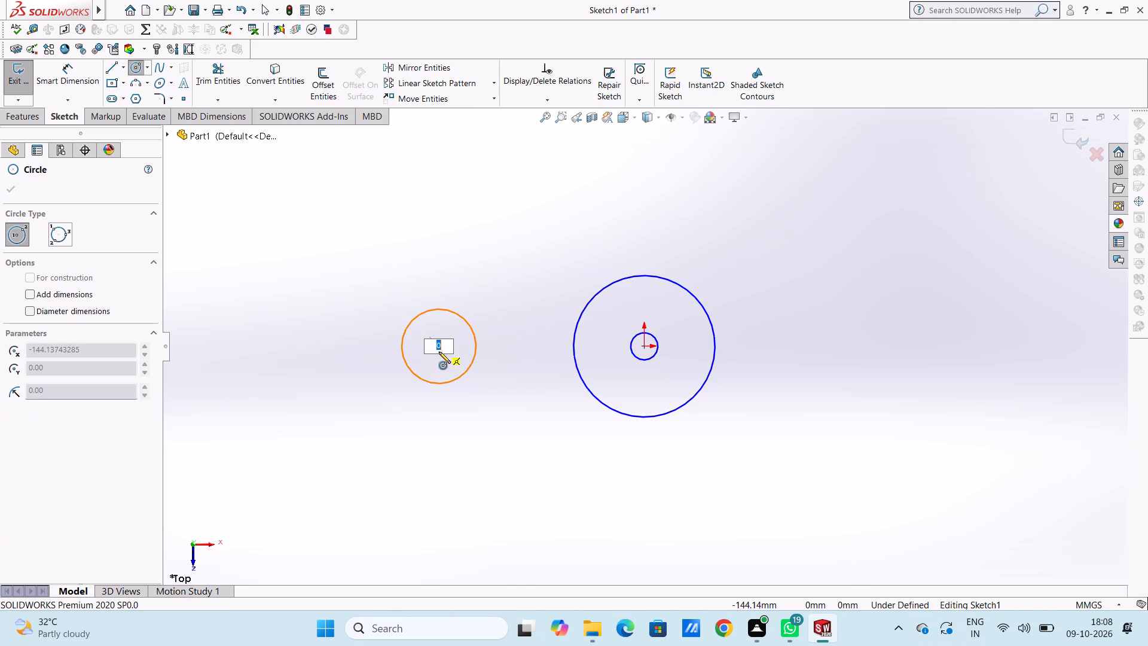
pyautogui.click(442, 361)
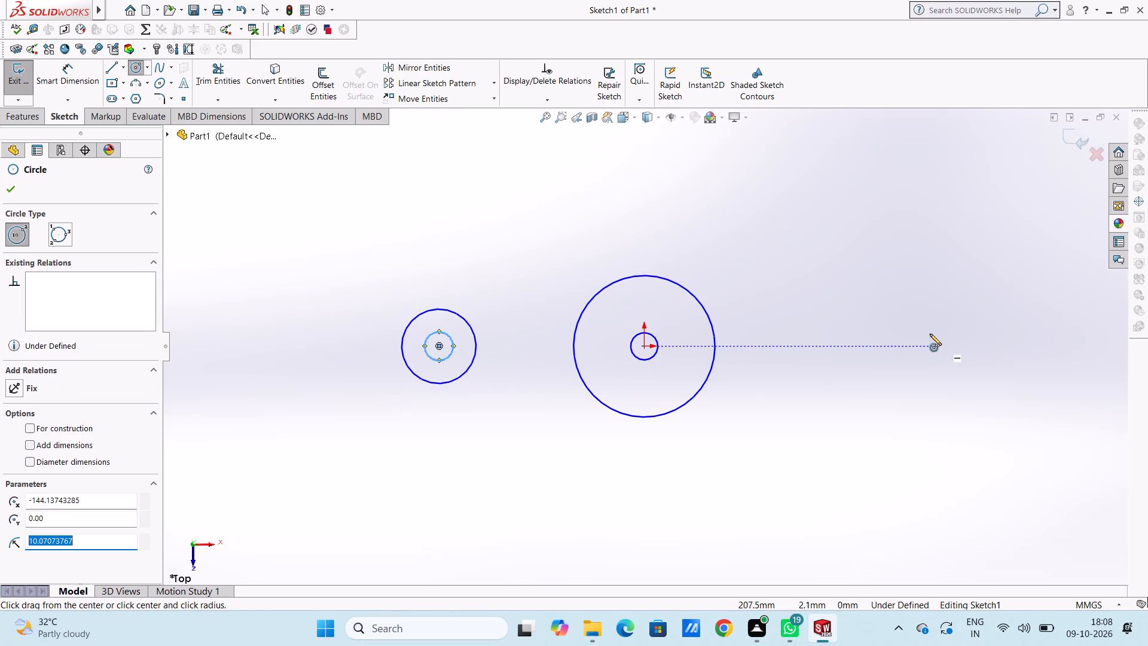
# Sketch two concentric circles about 147.5 mm right of the origin, level with it, with radii of about 8.8 mm and 25.5 mm.
pyautogui.click(854, 347)
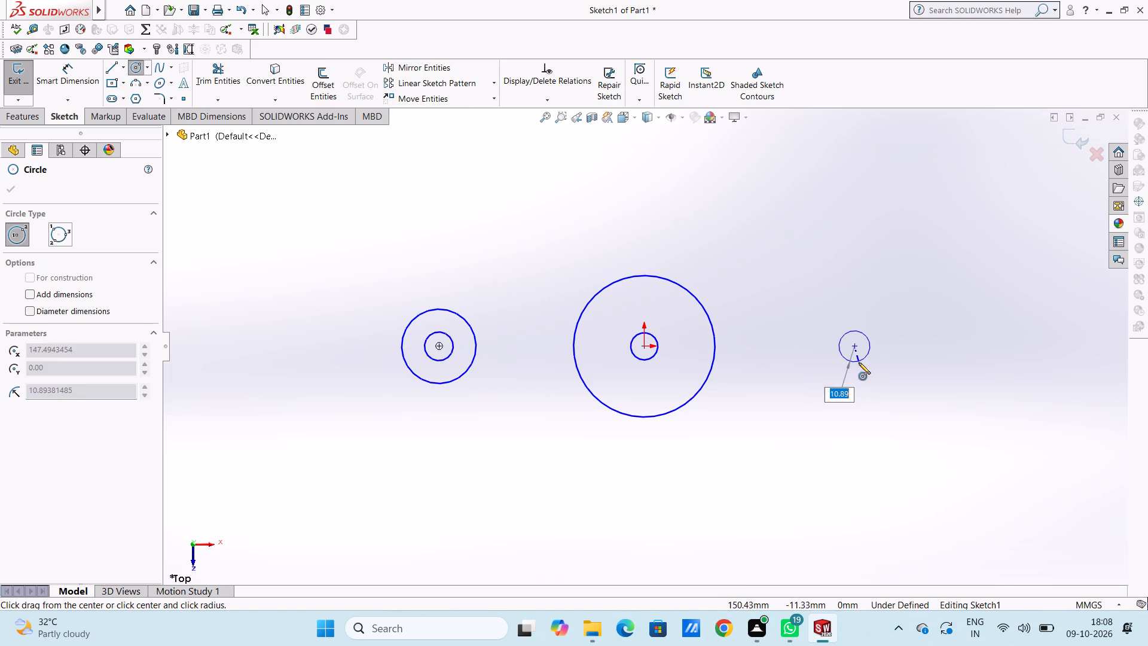
pyautogui.click(857, 359)
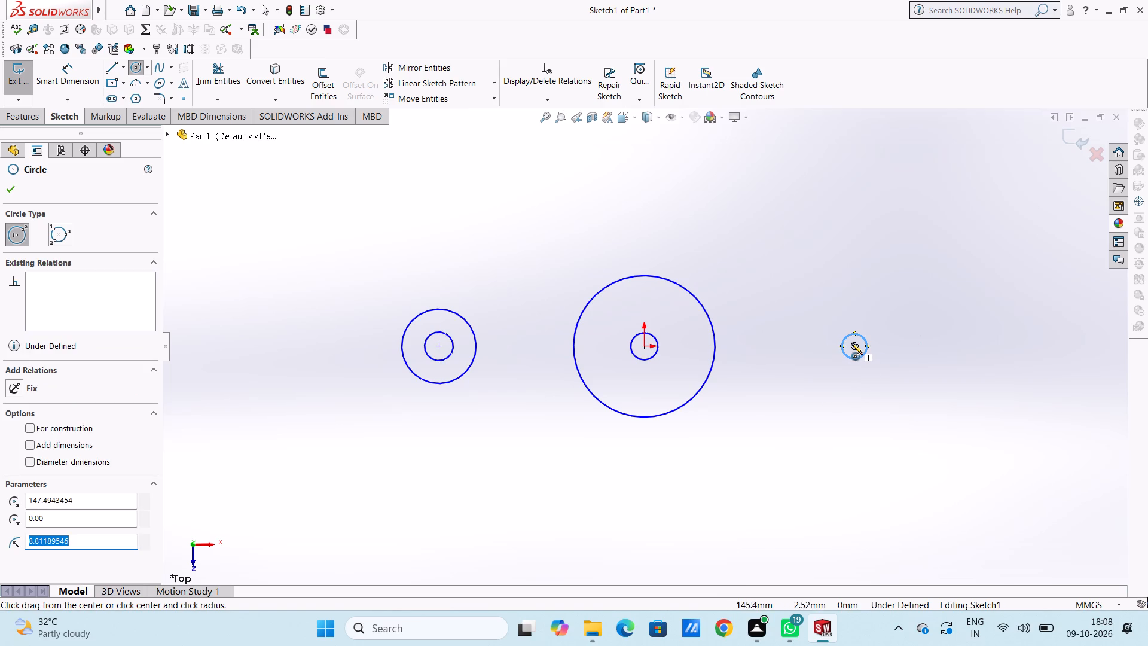
pyautogui.click(853, 345)
pyautogui.click(880, 373)
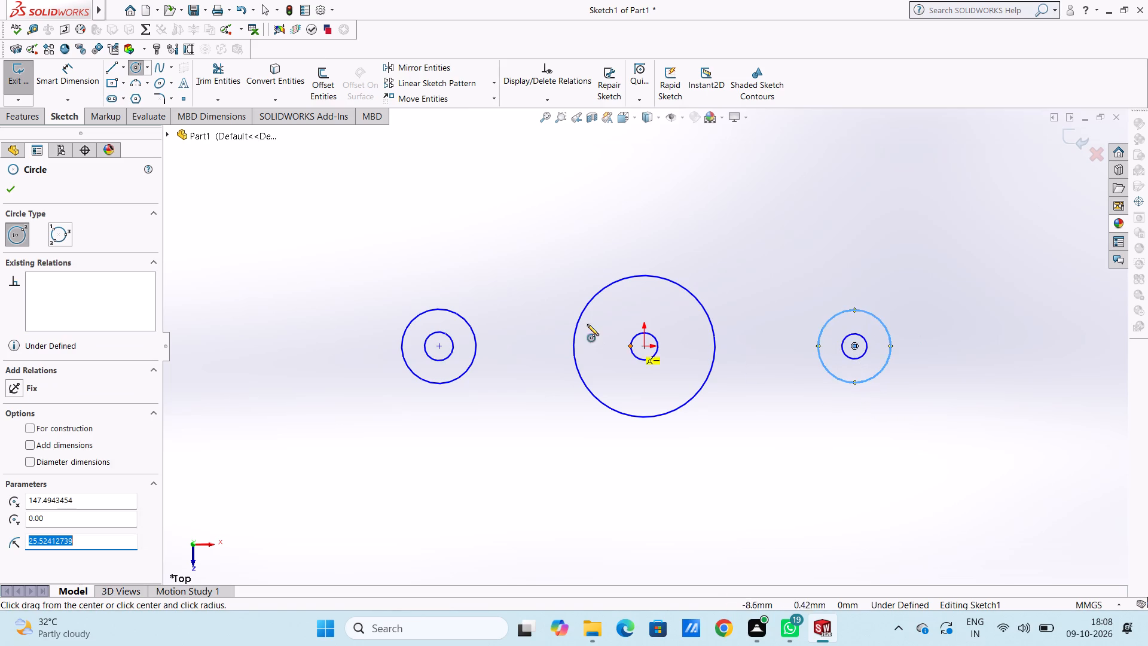
pyautogui.click(13, 193)
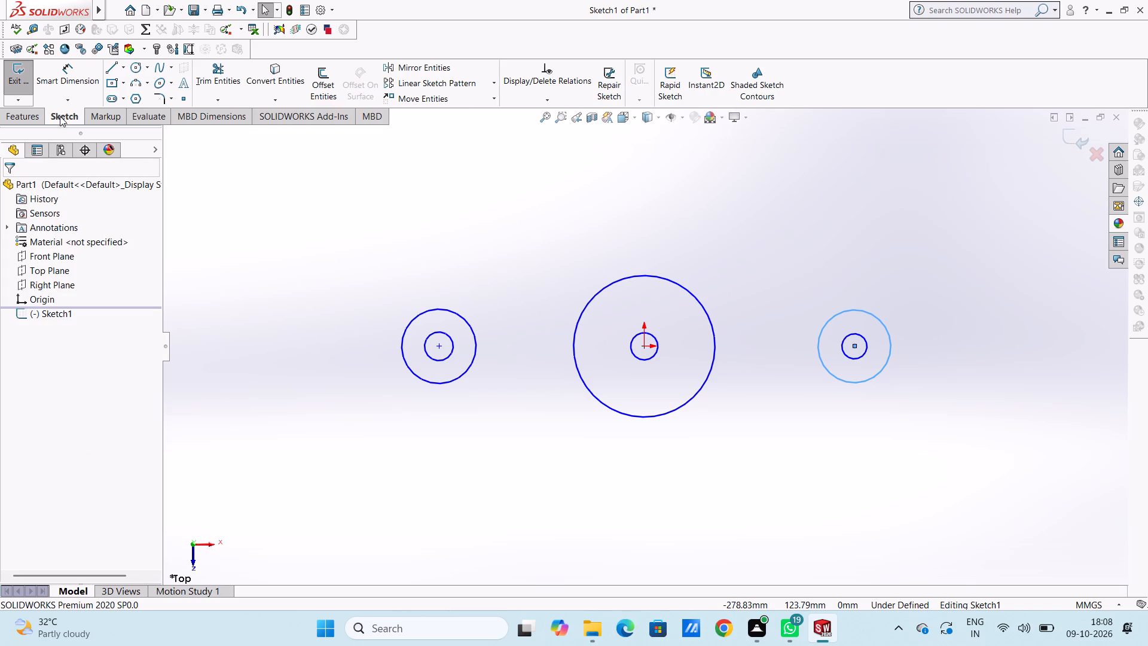
# Dimension the inner circle of the left-hand pair to a diameter of 12 mm.
pyautogui.click(75, 69)
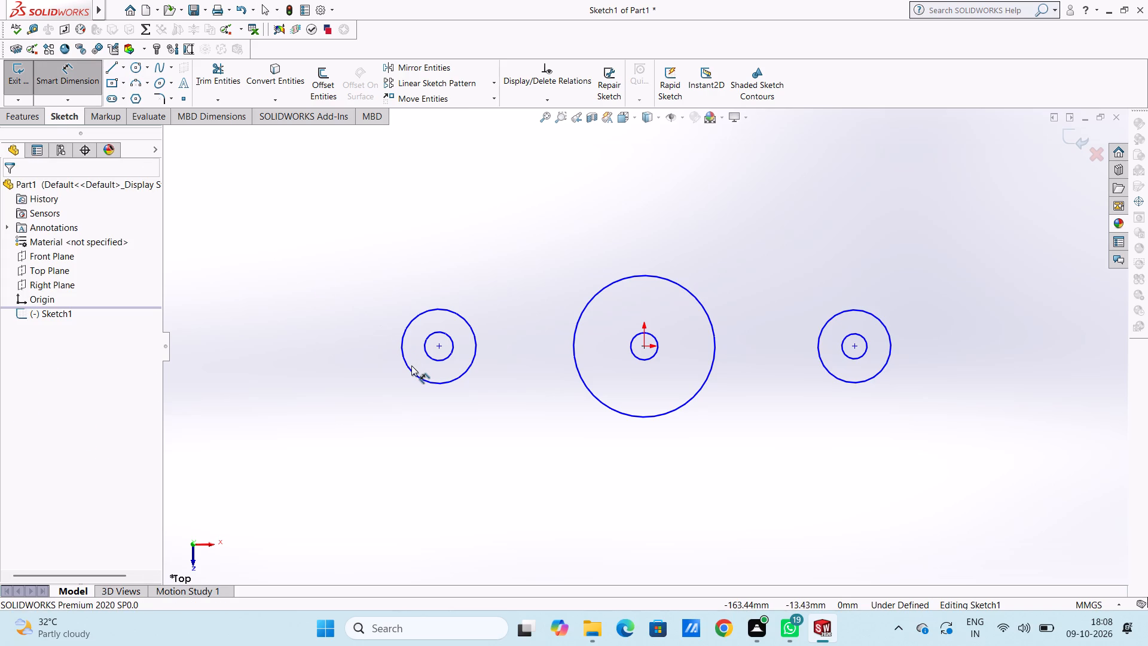
pyautogui.click(446, 358)
pyautogui.moveTo(338, 450); pyautogui.dragTo(337, 455)
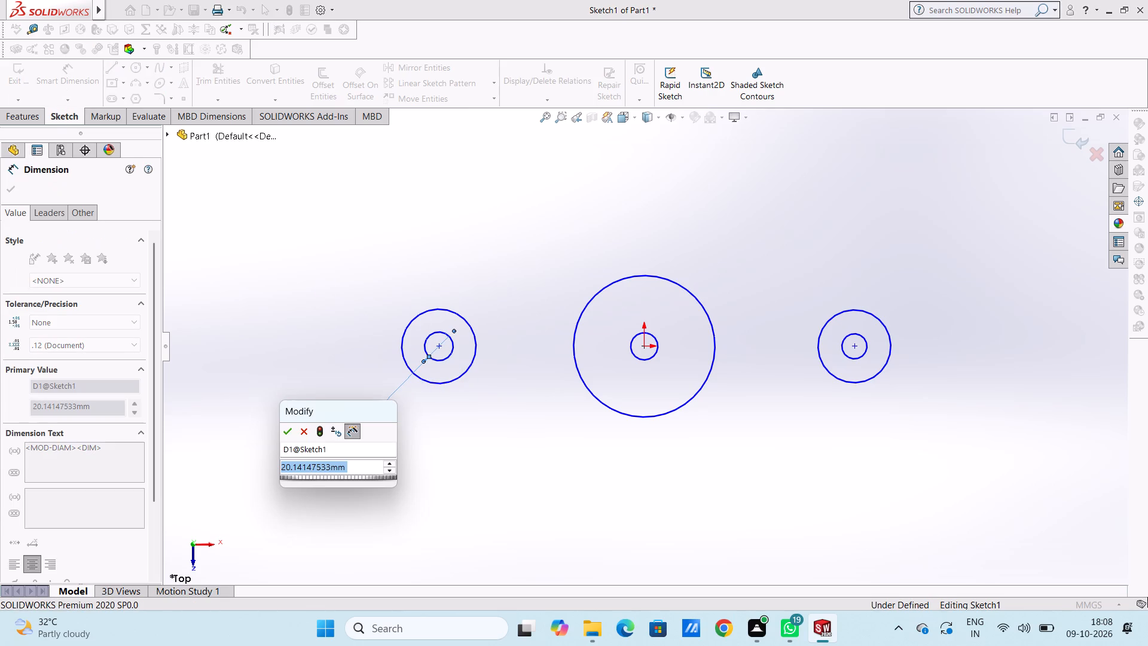
pyautogui.write('12')
pyautogui.press('Return')
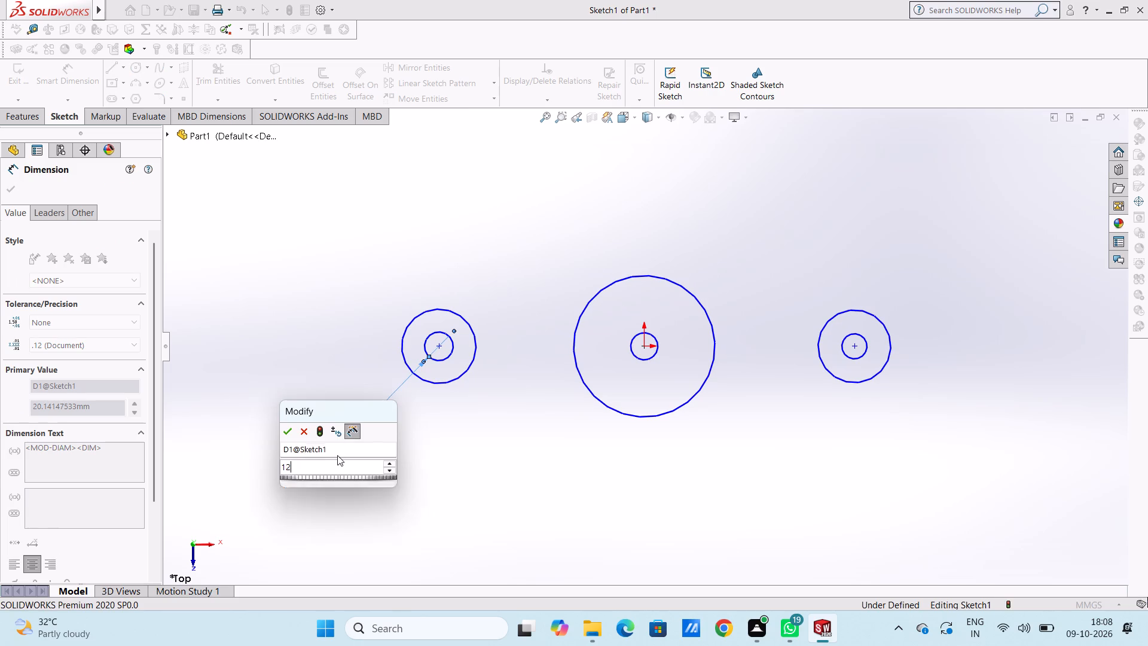
pyautogui.click(352, 349)
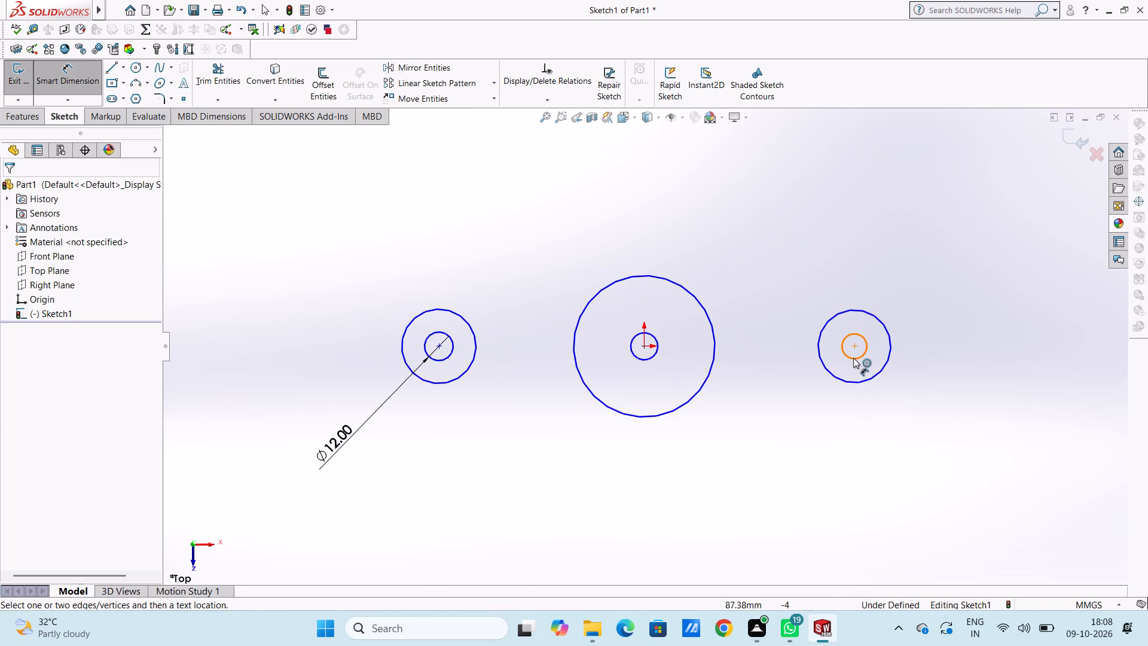
# Dimension the inner circle of the right-hand pair to a diameter of 12 mm.
pyautogui.click(853, 358)
pyautogui.click(914, 173)
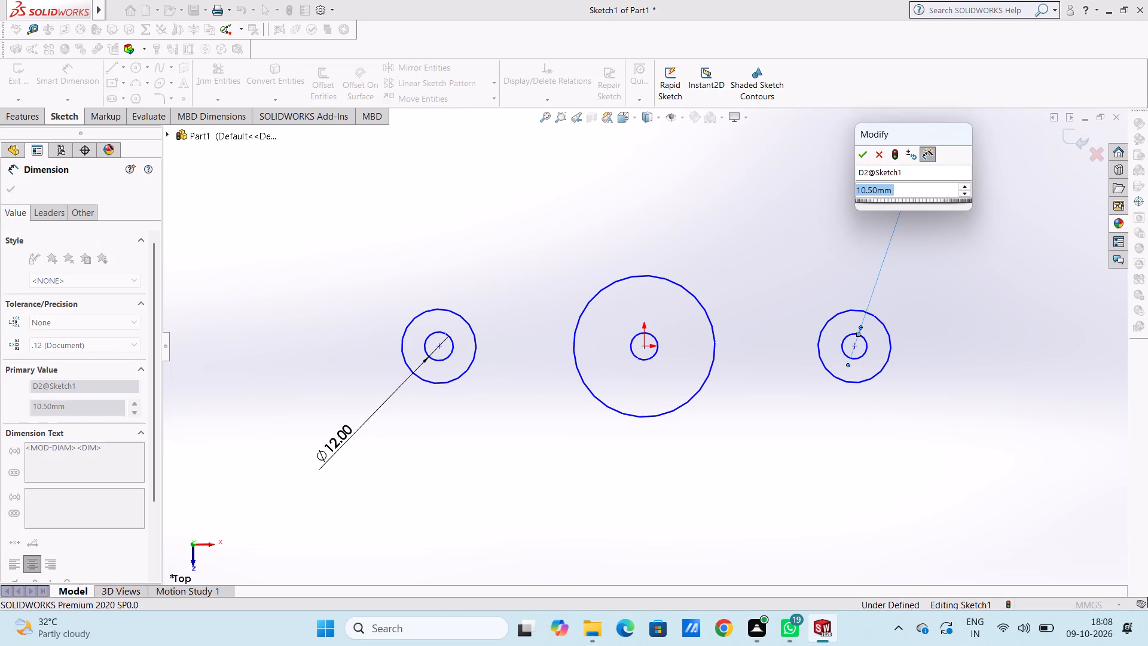
pyautogui.write('12')
pyautogui.press('Return')
pyautogui.click(837, 293)
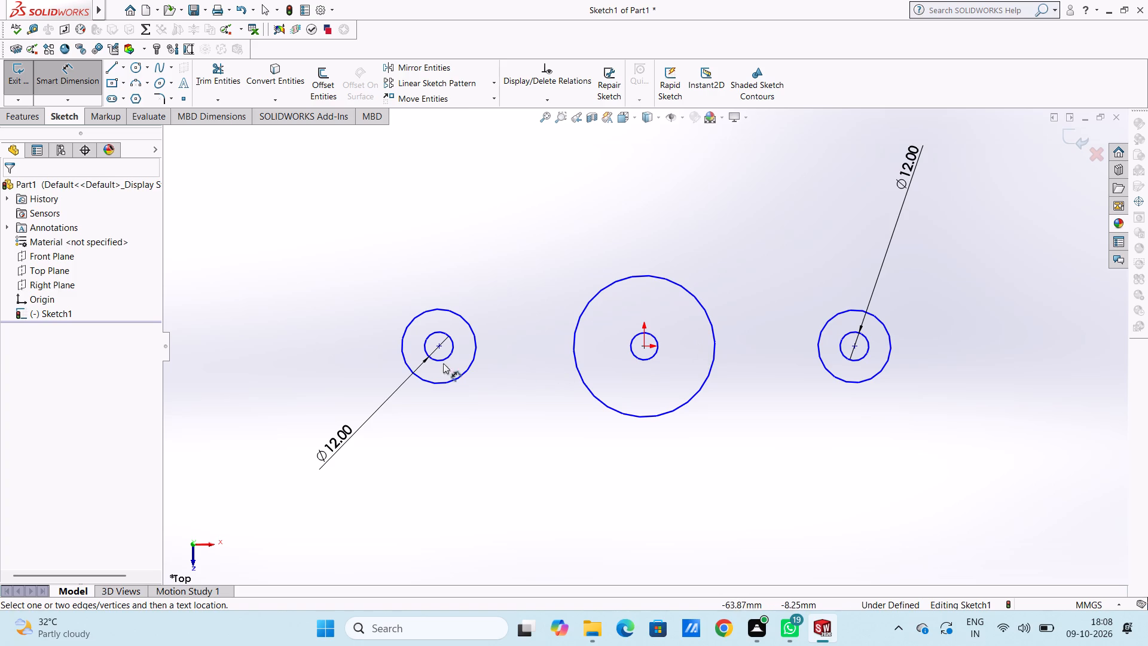
# Dimension the horizontal distance from the left-hand circles' centre to the origin as 60 mm.
pyautogui.click(439, 346)
pyautogui.click(646, 348)
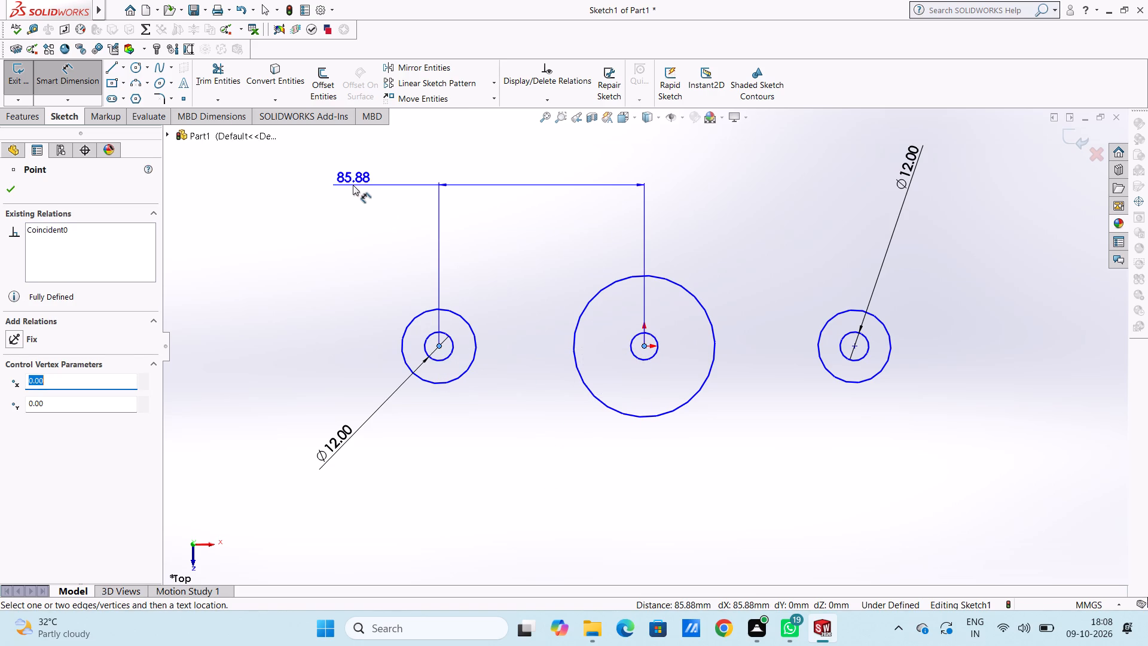
pyautogui.scroll(2, 486, 482)
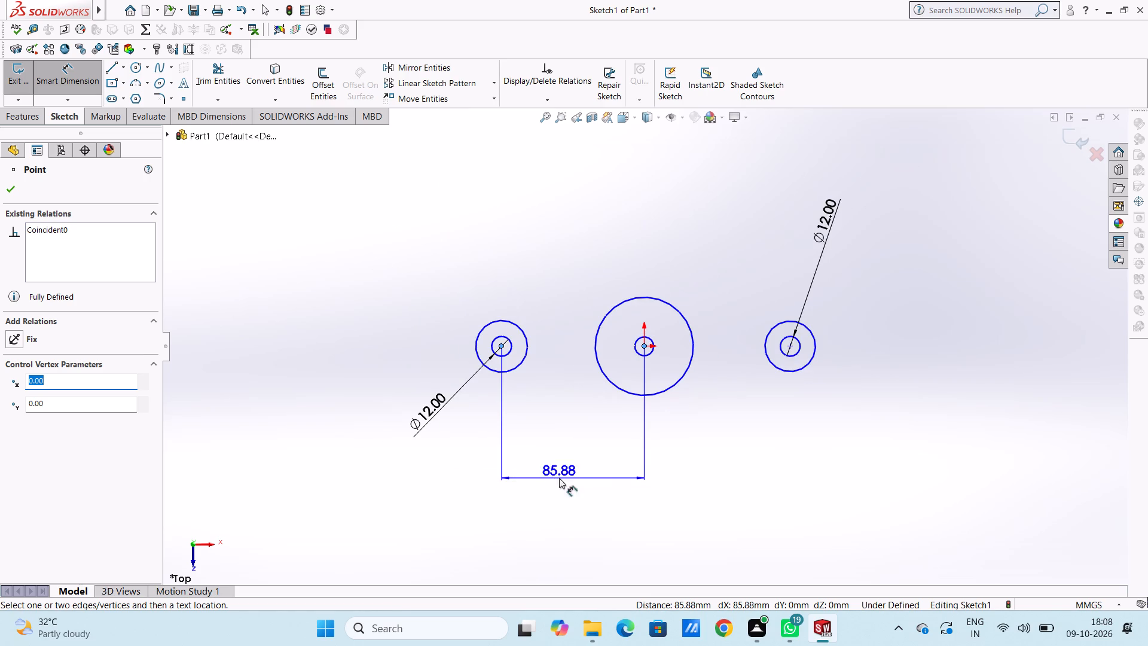
pyautogui.click(396, 506)
pyautogui.write('60')
pyautogui.press('Return')
pyautogui.click(423, 273)
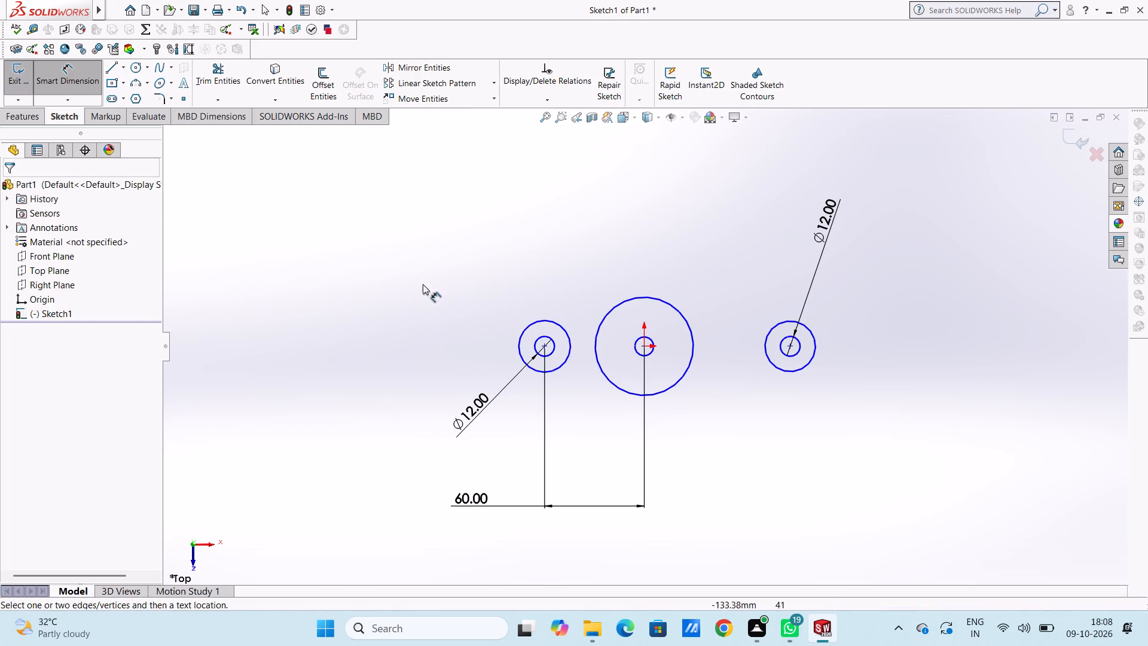
# Dimension the horizontal distance from the origin to the right-hand circles' centre as 60 mm.
pyautogui.click(646, 348)
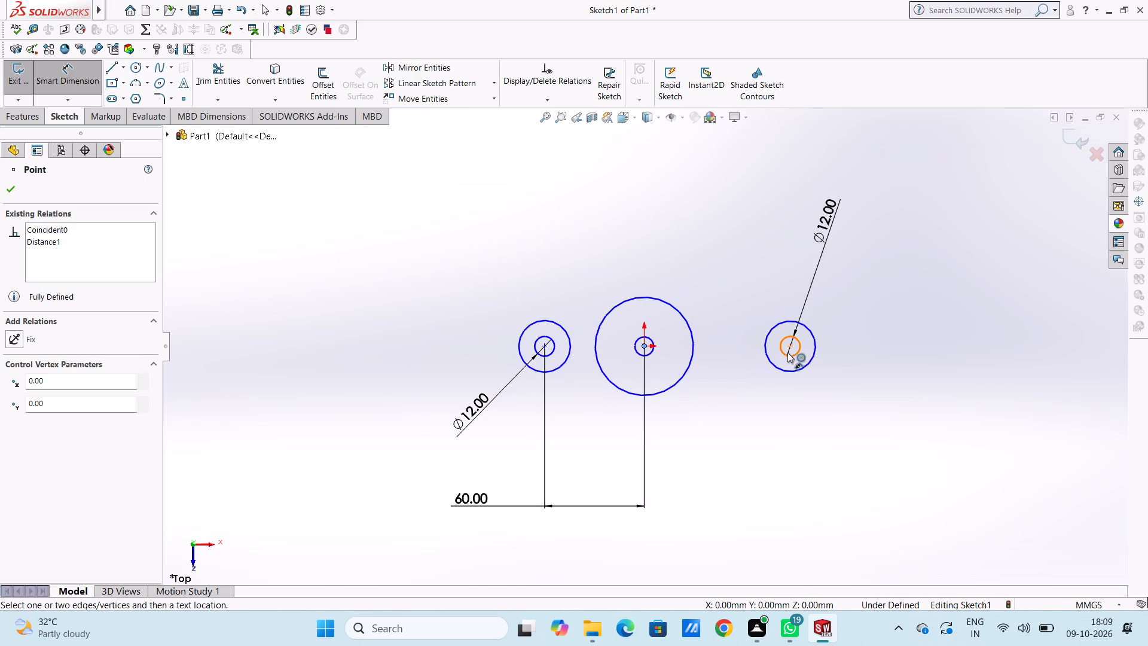
pyautogui.click(789, 347)
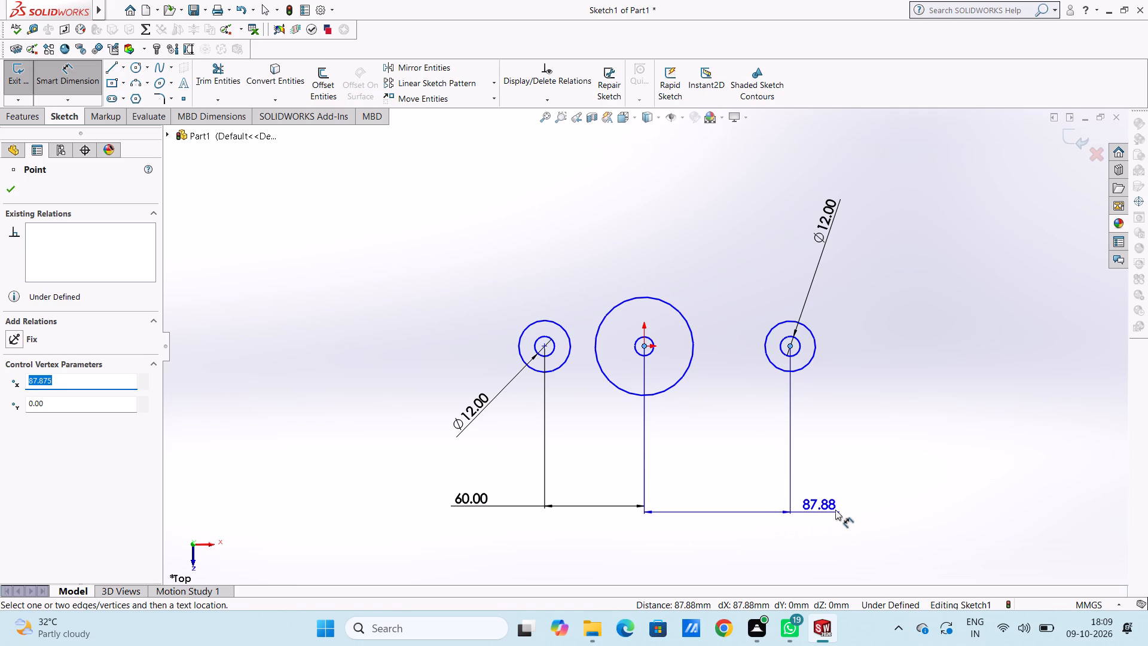
pyautogui.click(853, 507)
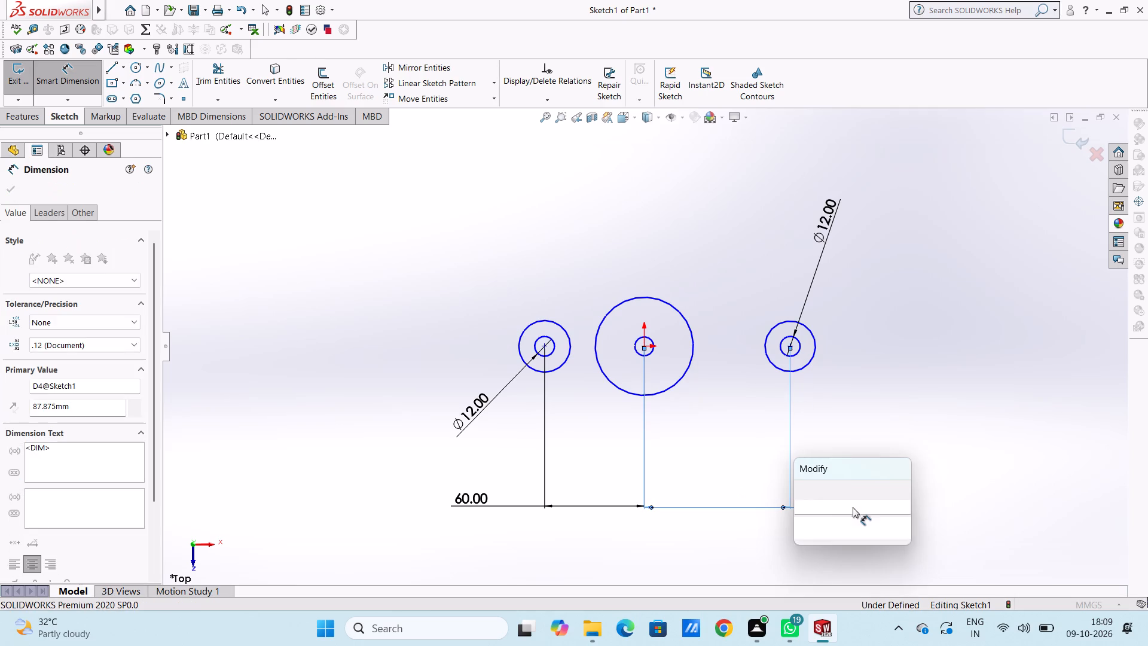
pyautogui.write('60')
pyautogui.press('Return')
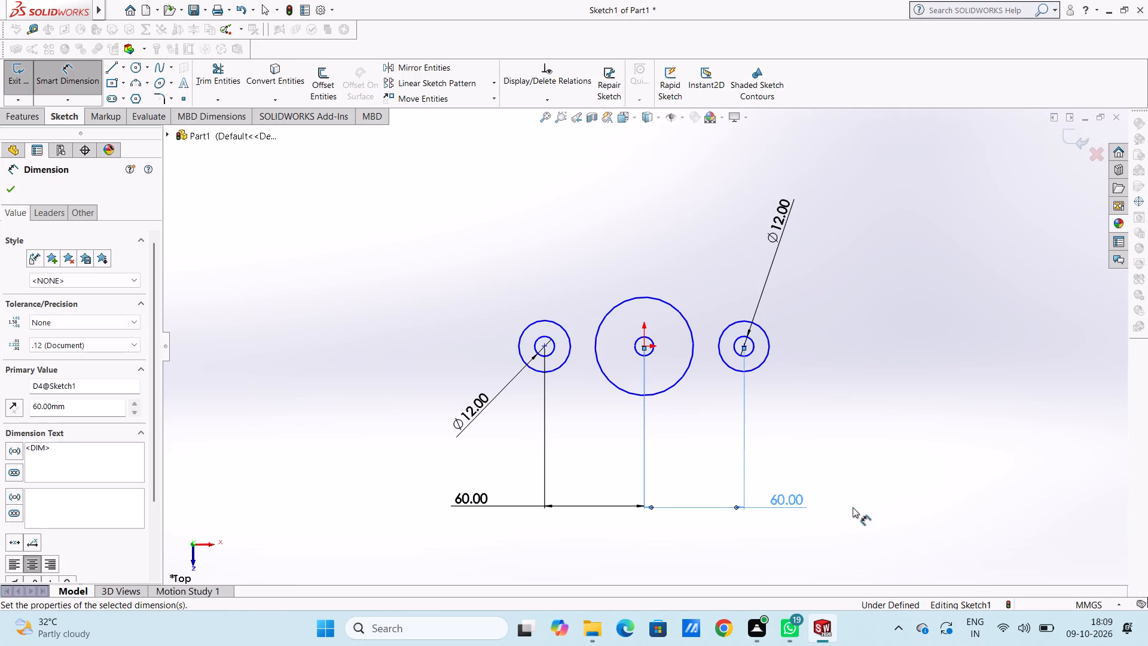
pyautogui.click(678, 275)
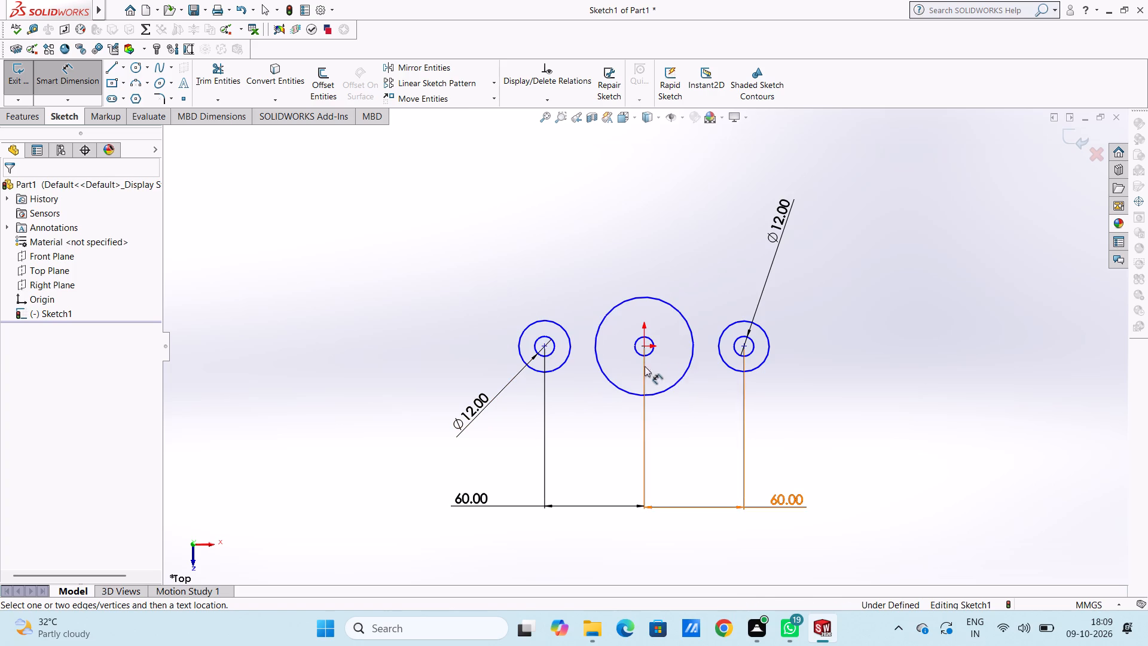
# Dimension the large central circle to a diameter of 70 mm.
pyautogui.click(681, 311)
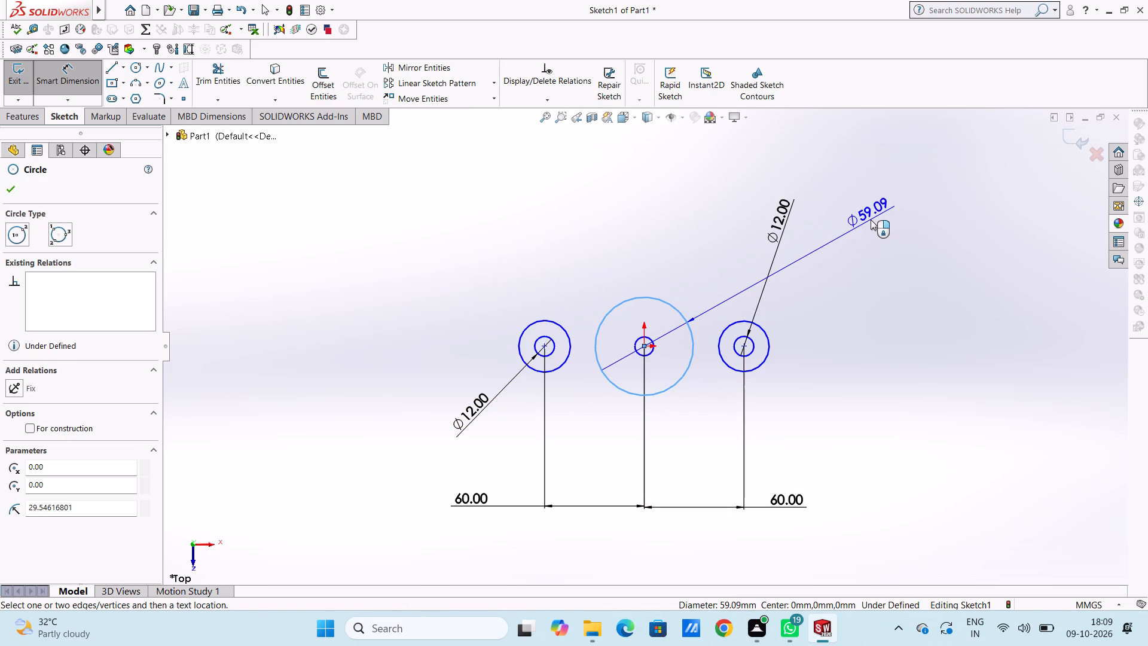
pyautogui.click(871, 220)
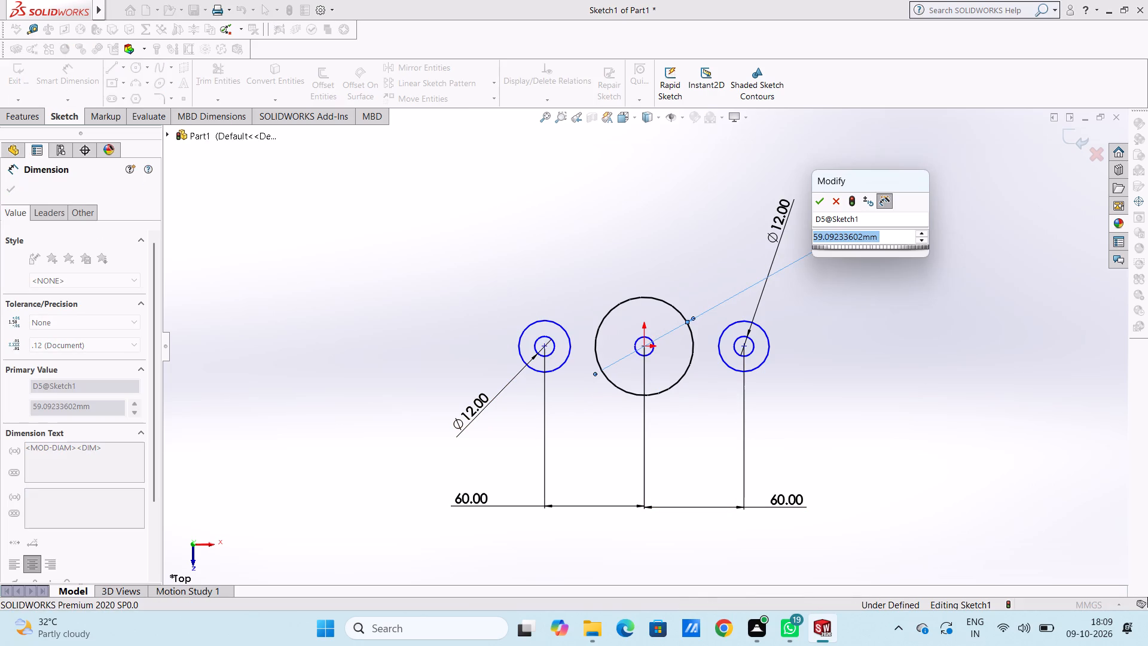
pyautogui.write('70')
pyautogui.press('Return')
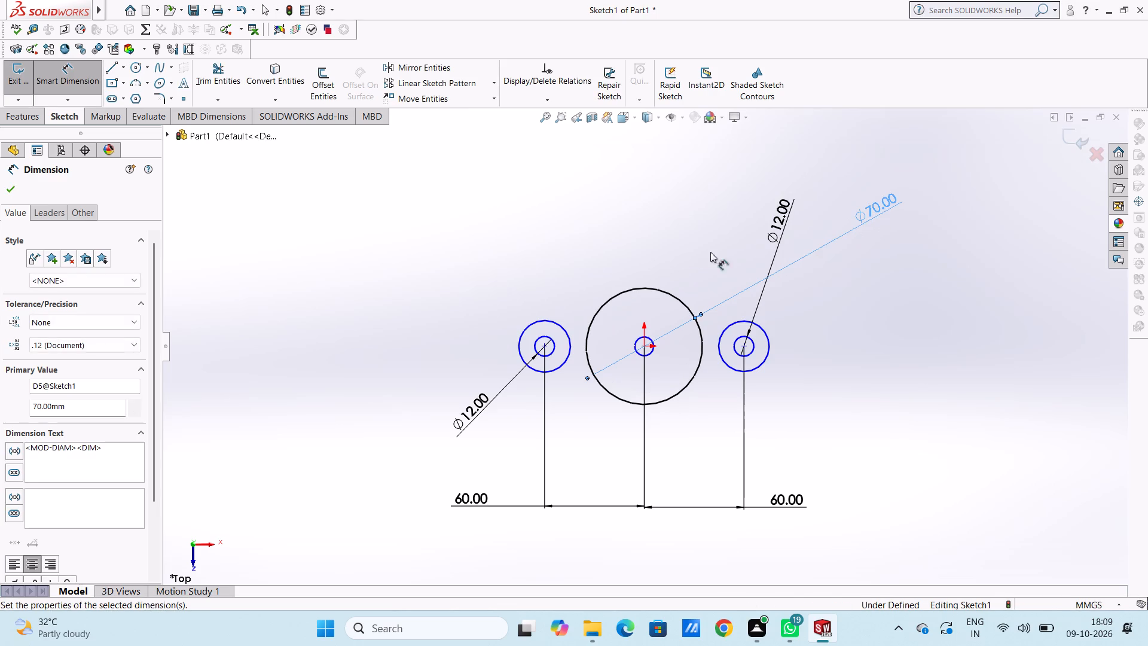
# Dimension the small central circle to a diameter of 10 mm.
pyautogui.moveTo(626, 191); pyautogui.dragTo(632, 194)
pyautogui.click(654, 352)
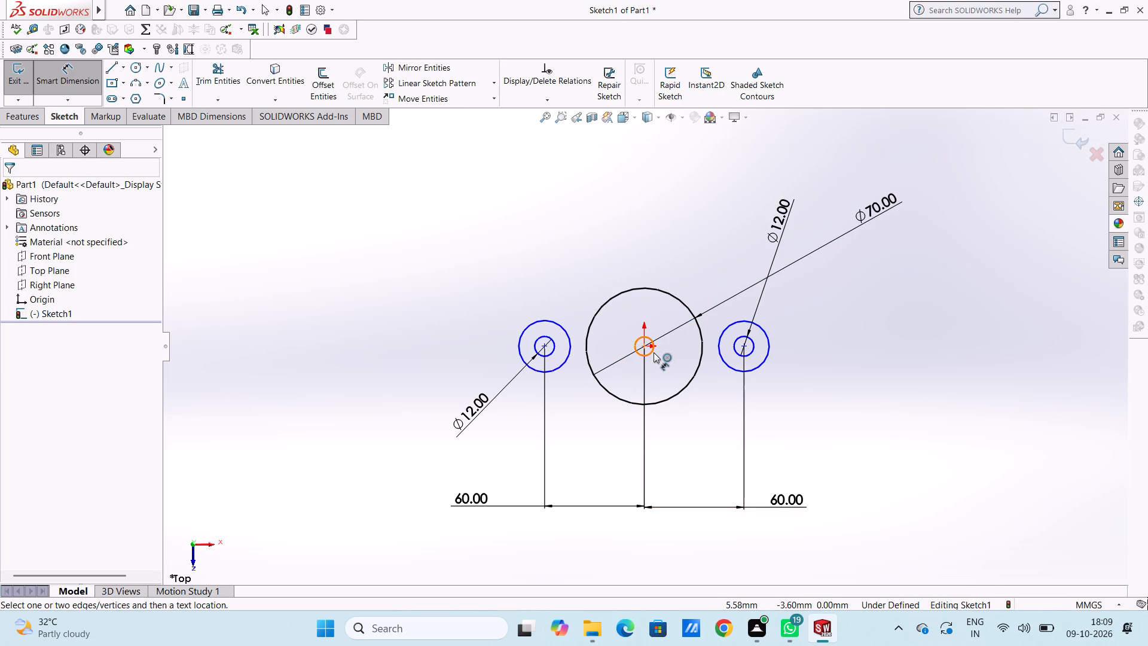
pyautogui.click(899, 479)
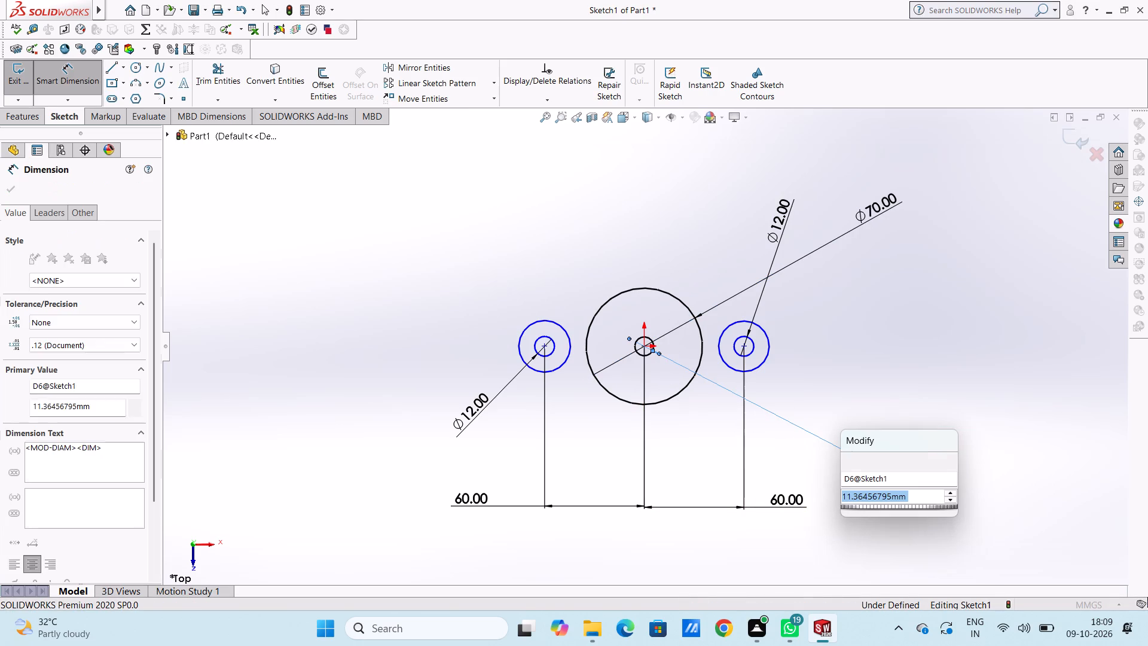
pyautogui.write('10')
pyautogui.press('Return')
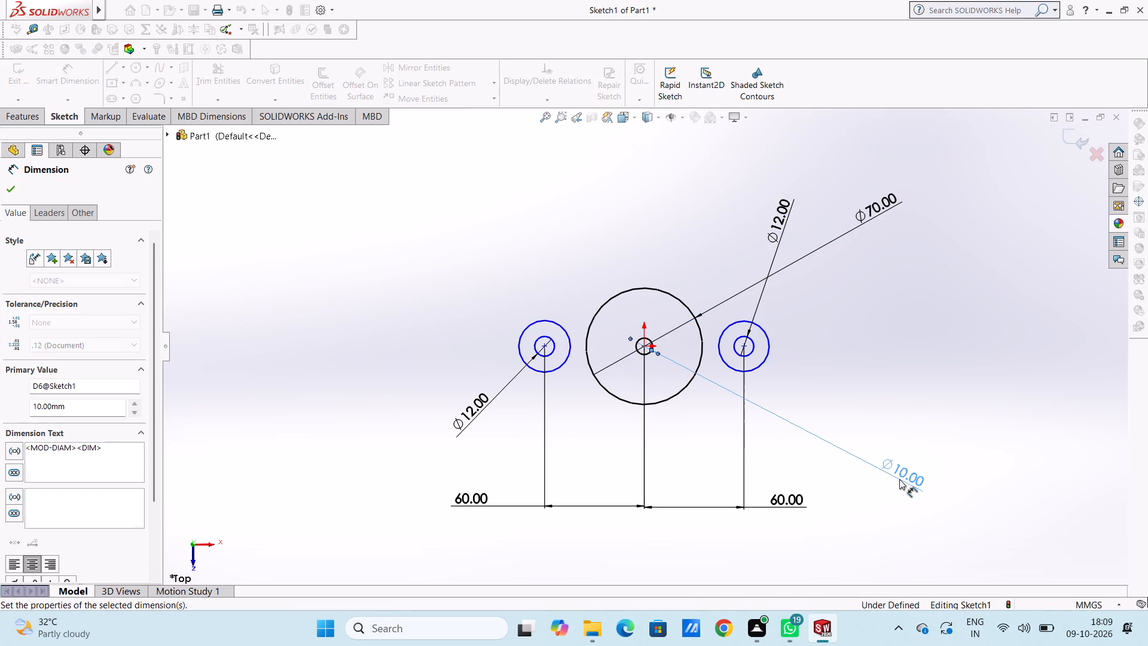
pyautogui.click(867, 366)
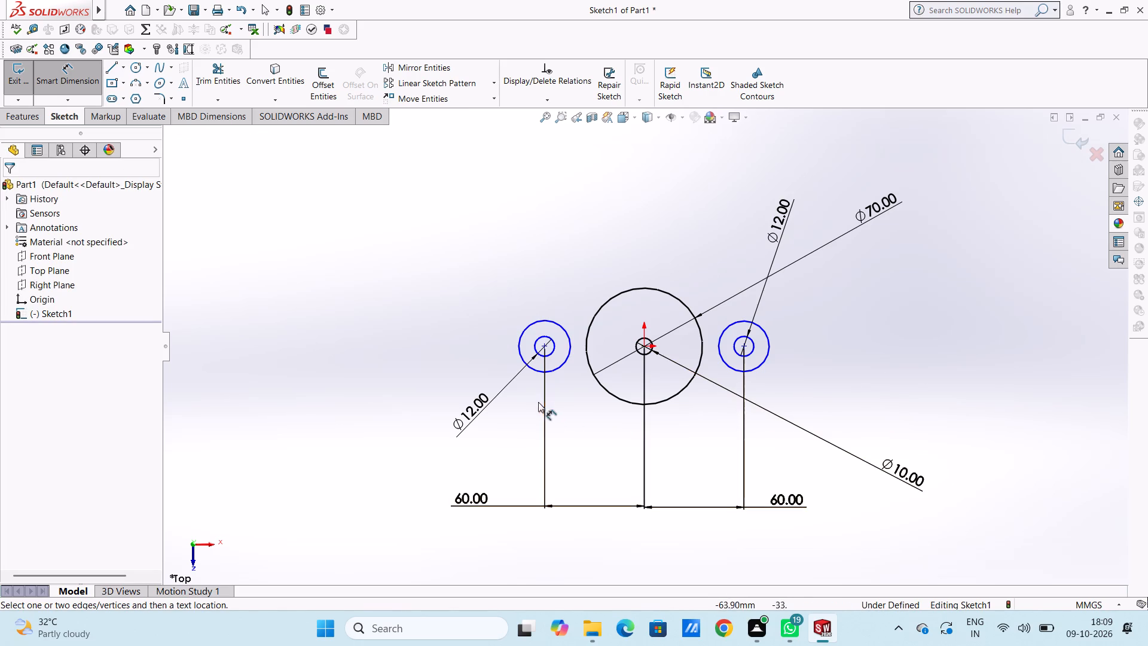
pyautogui.press('Escape')
pyautogui.press('Escape')
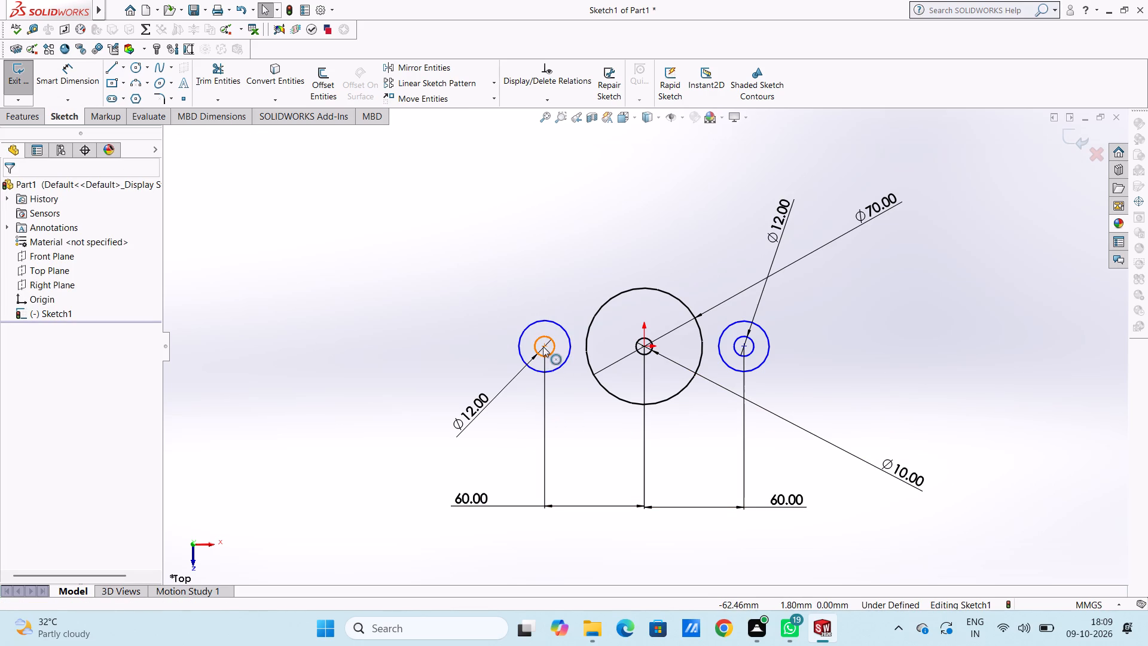
# Add horizontal relations aligning the centres of the left-hand and right-hand circle pairs with the central circles' centre.
pyautogui.click(544, 346)
pyautogui.keyDown('ctrl'); pyautogui.click(646, 348); pyautogui.keyUp('ctrl')
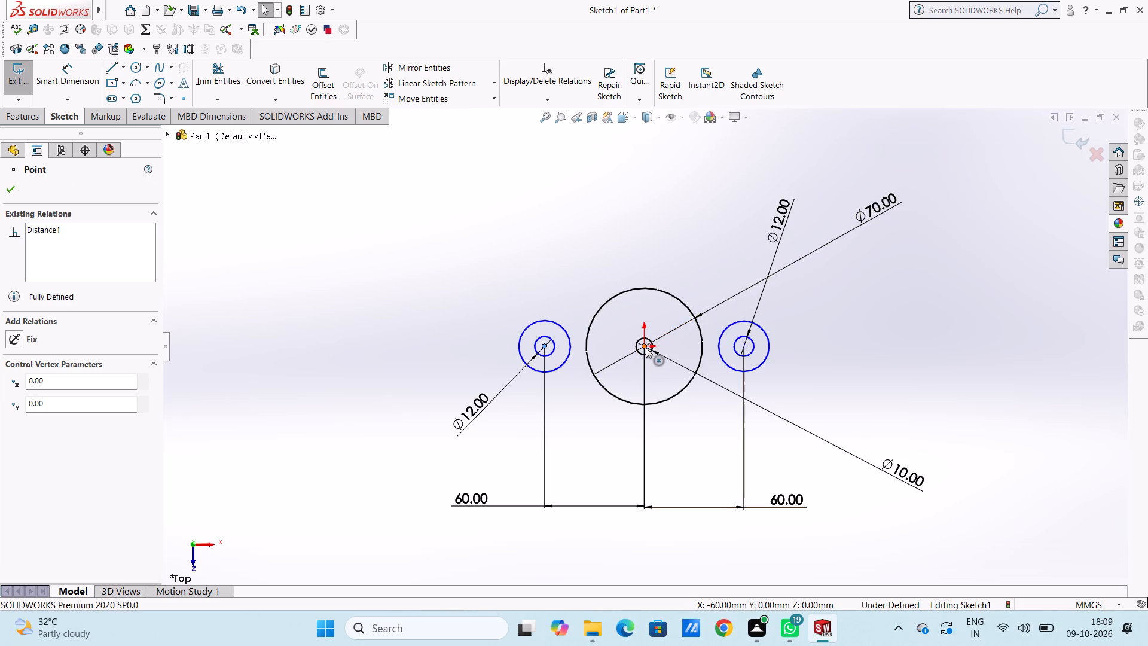
pyautogui.click(17, 397)
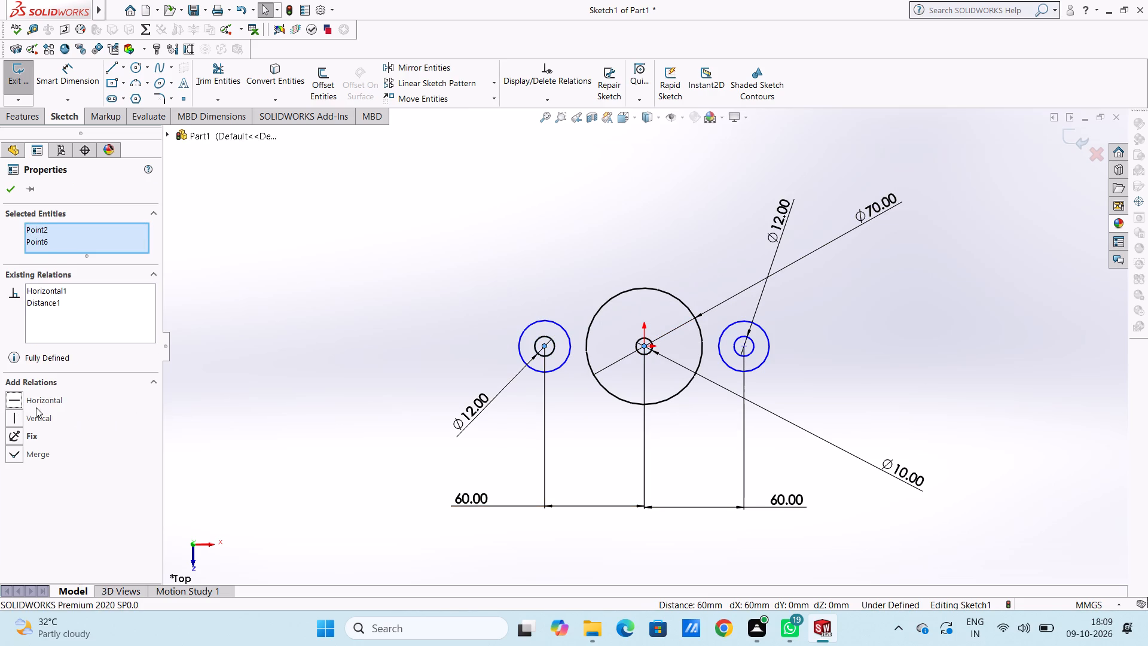
pyautogui.click(349, 364)
pyautogui.click(645, 348)
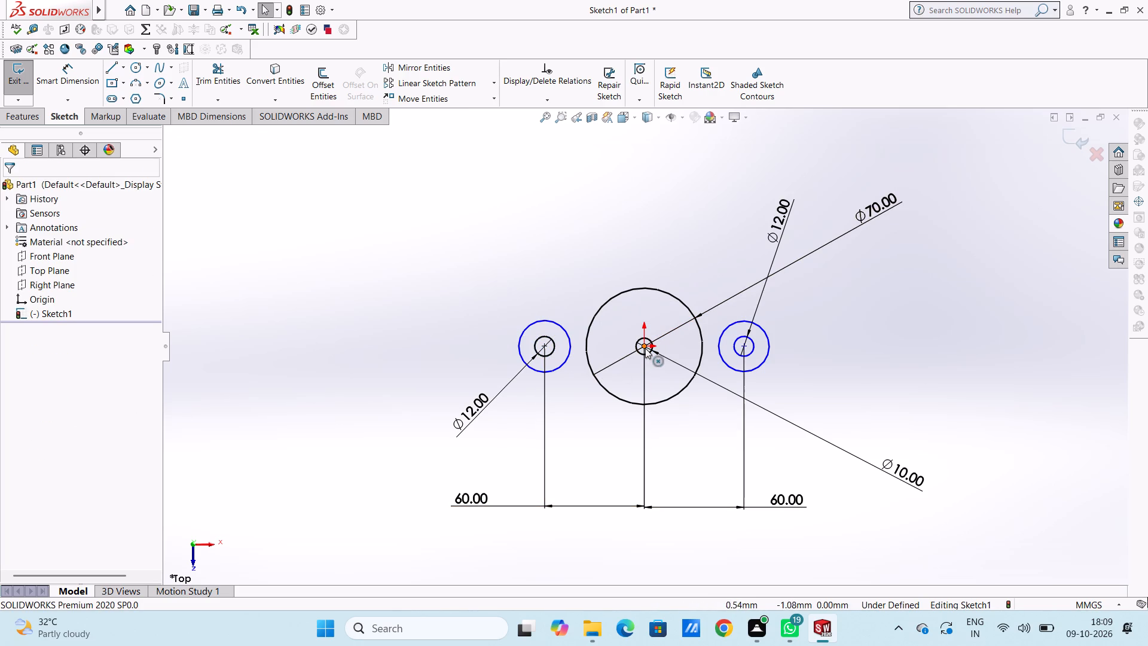
pyautogui.keyDown('ctrl'); pyautogui.click(745, 348); pyautogui.keyUp('ctrl')
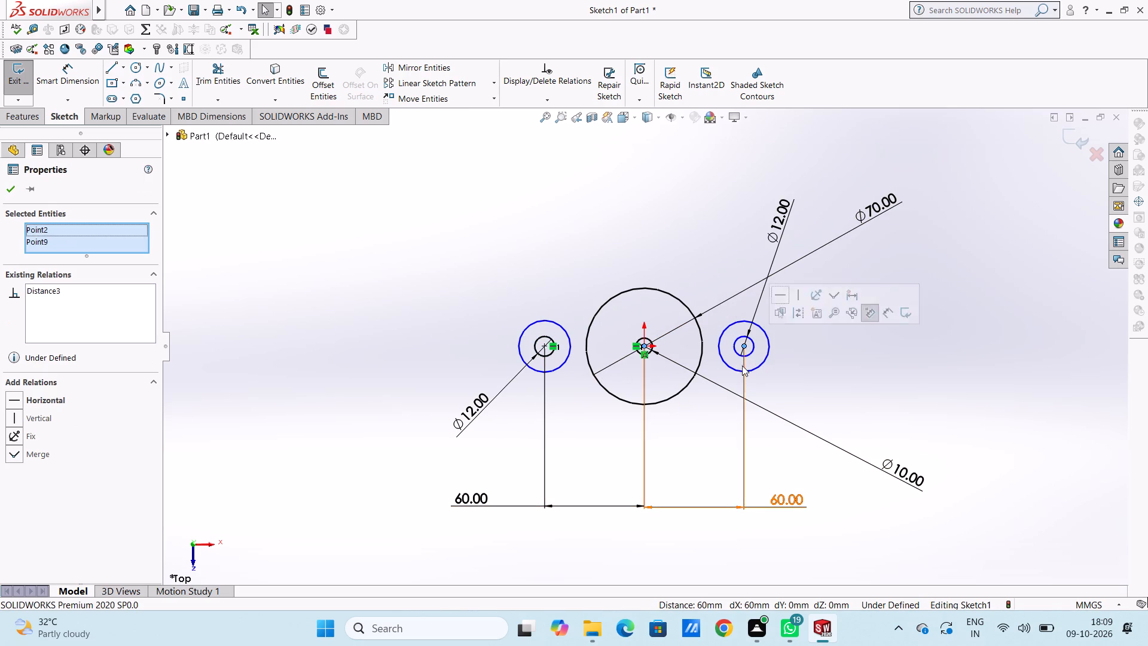
pyautogui.click(17, 402)
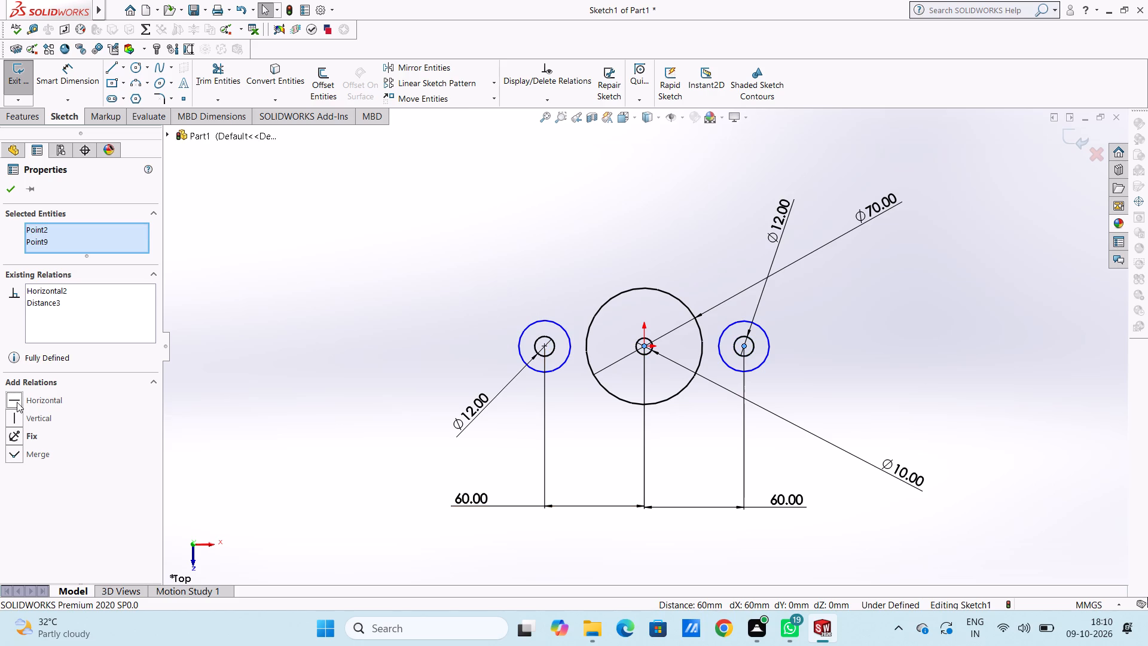
pyautogui.click(245, 393)
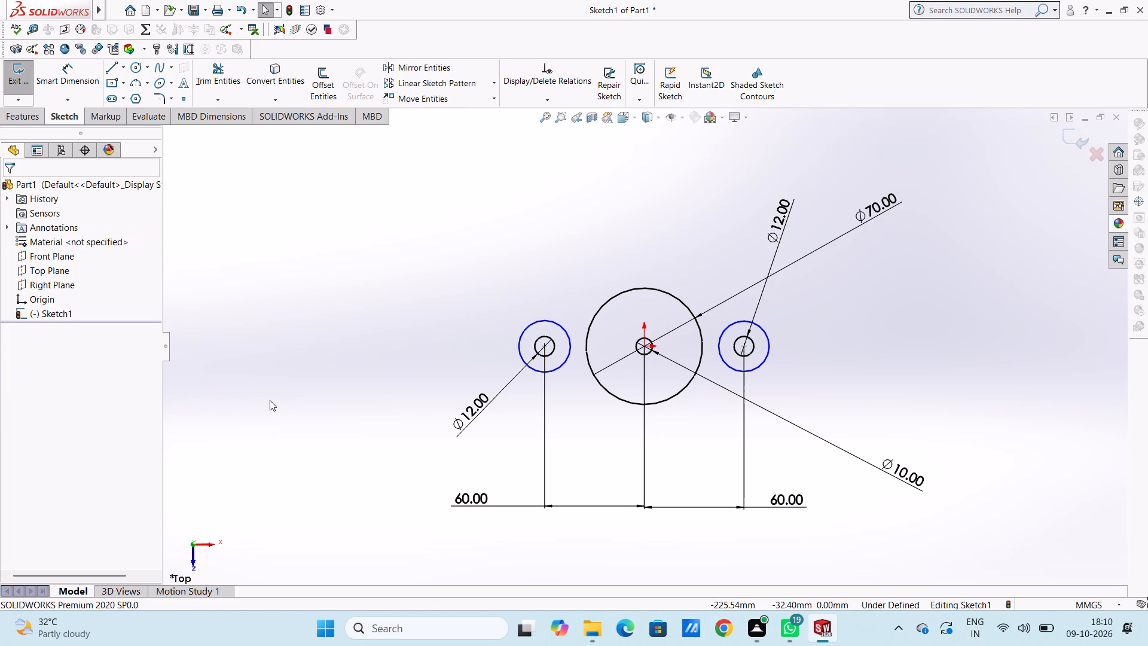
pyautogui.click(646, 346)
pyautogui.keyDown('ctrl'); pyautogui.click(544, 346); pyautogui.keyUp('ctrl')
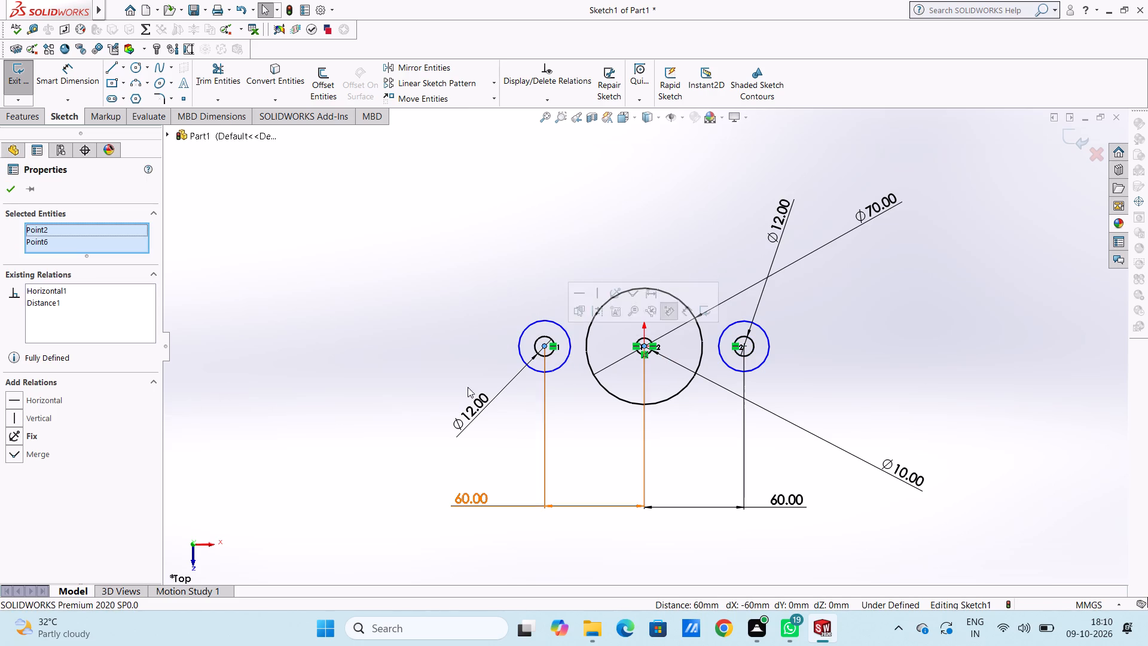
pyautogui.click(16, 401)
pyautogui.click(329, 402)
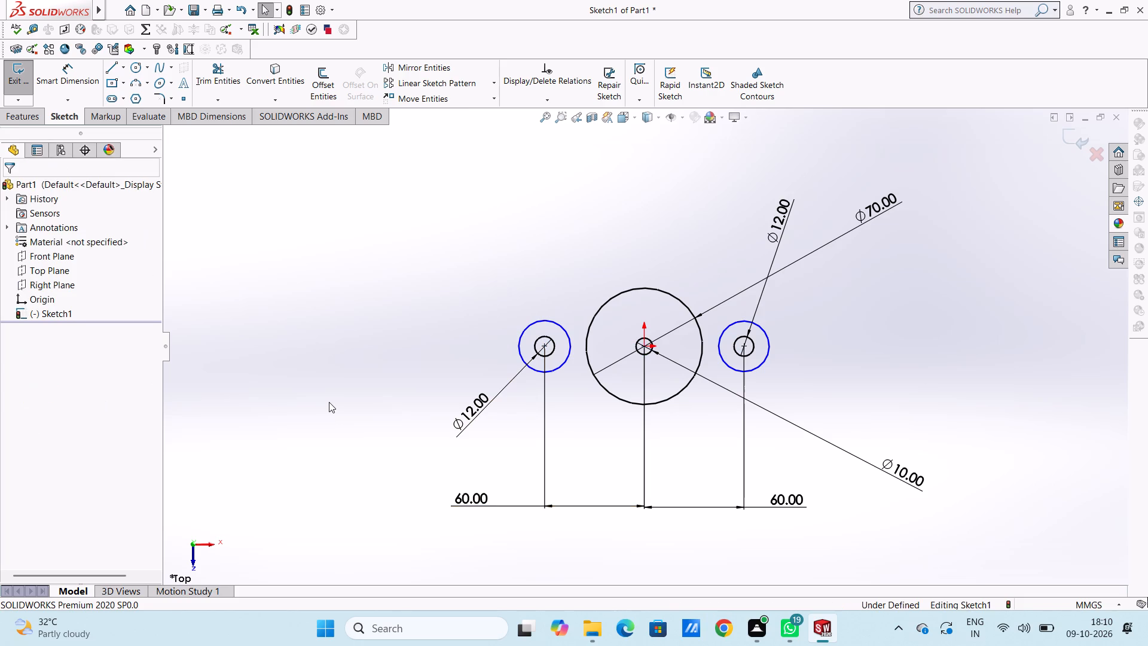
# Sketch a line about 57 mm long tangent to the tops of the large central circle and the left-hand outer circle.
pyautogui.scroll(3, 329, 402)
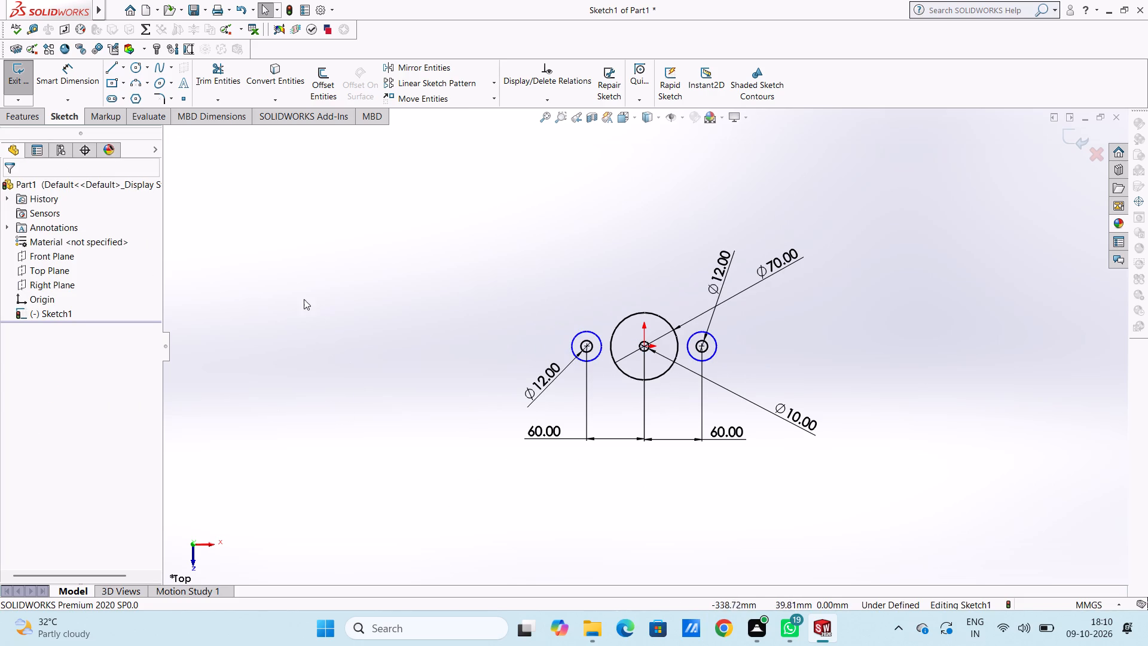
pyautogui.click(113, 65)
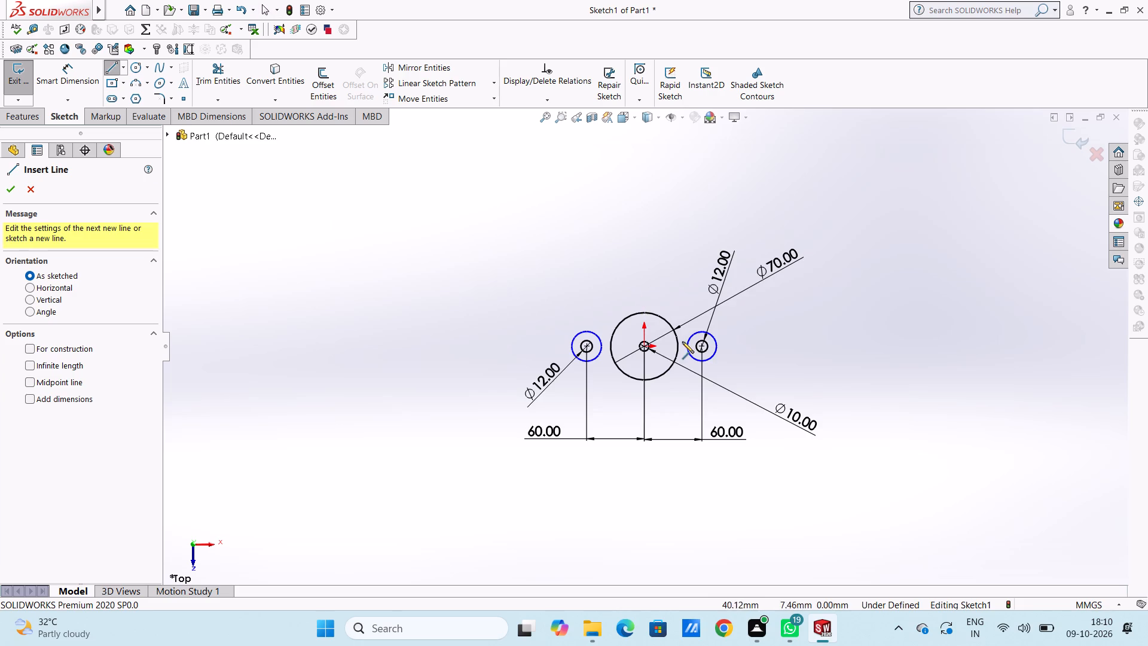
pyautogui.scroll(-2, 681, 343)
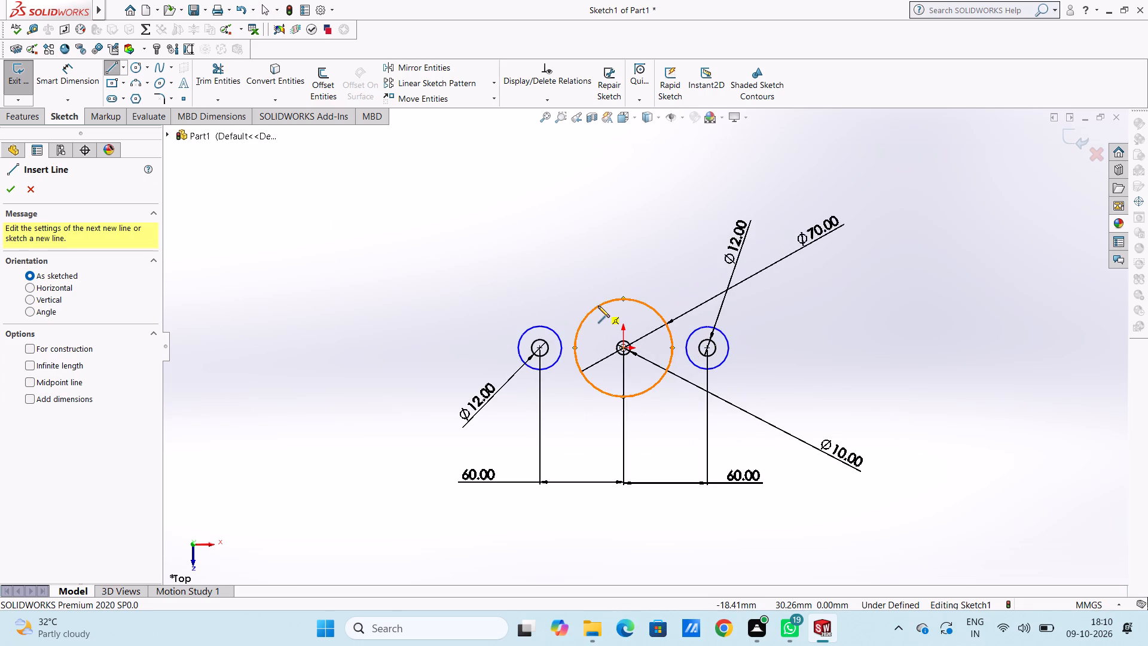
pyautogui.click(599, 304)
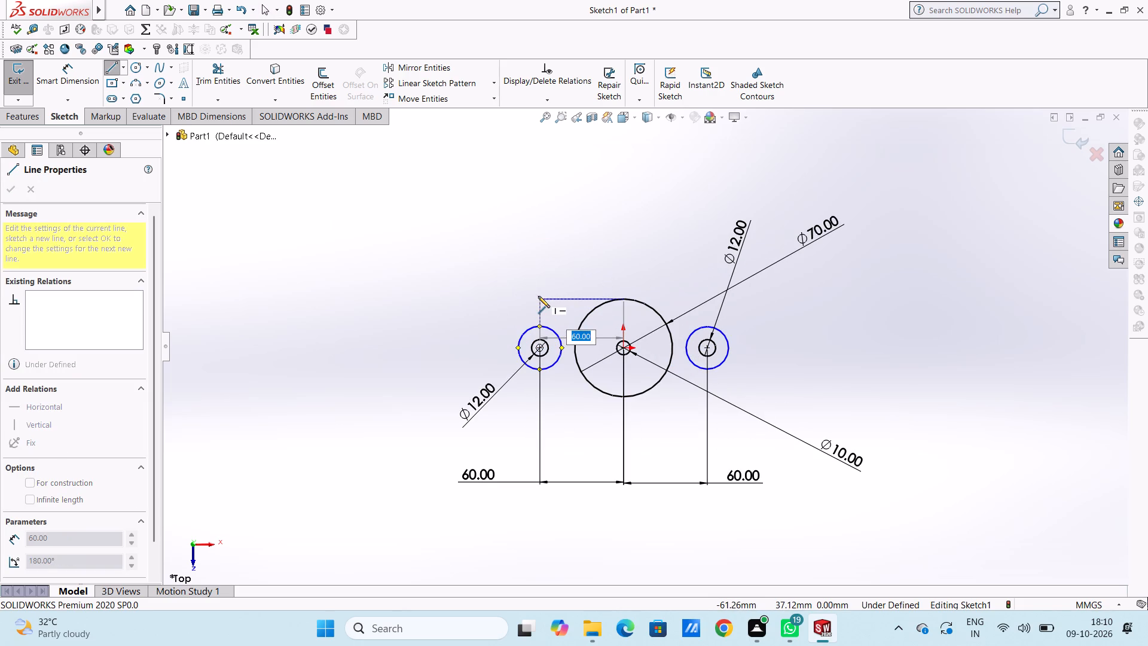
pyautogui.click(527, 328)
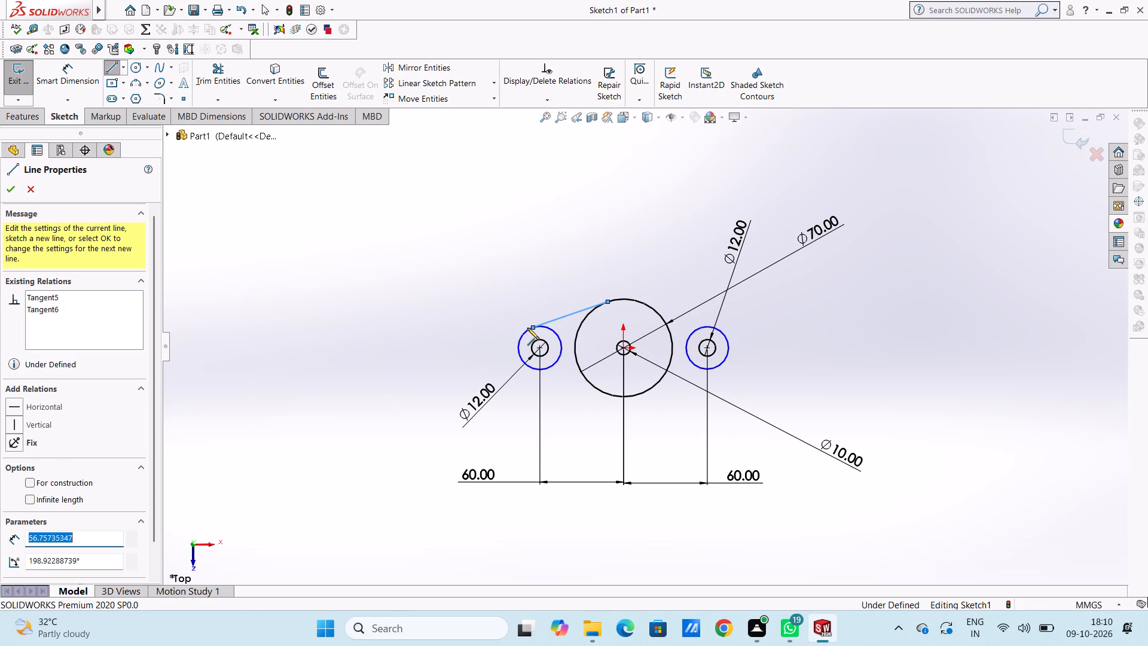
pyautogui.rightClick(585, 223)
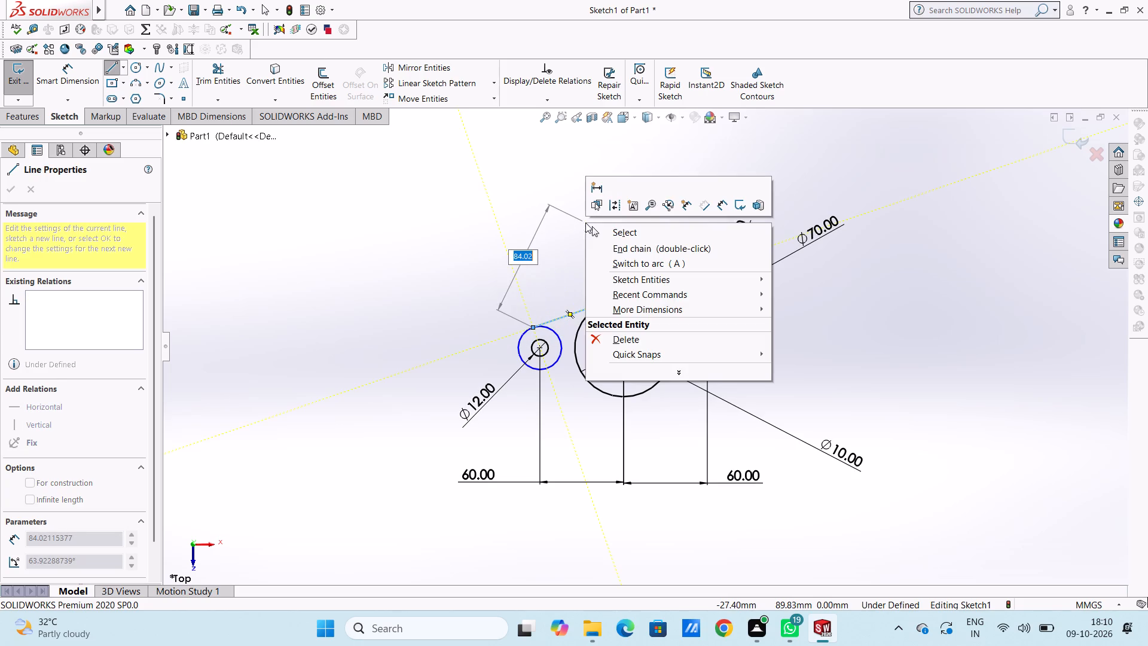
pyautogui.click(599, 228)
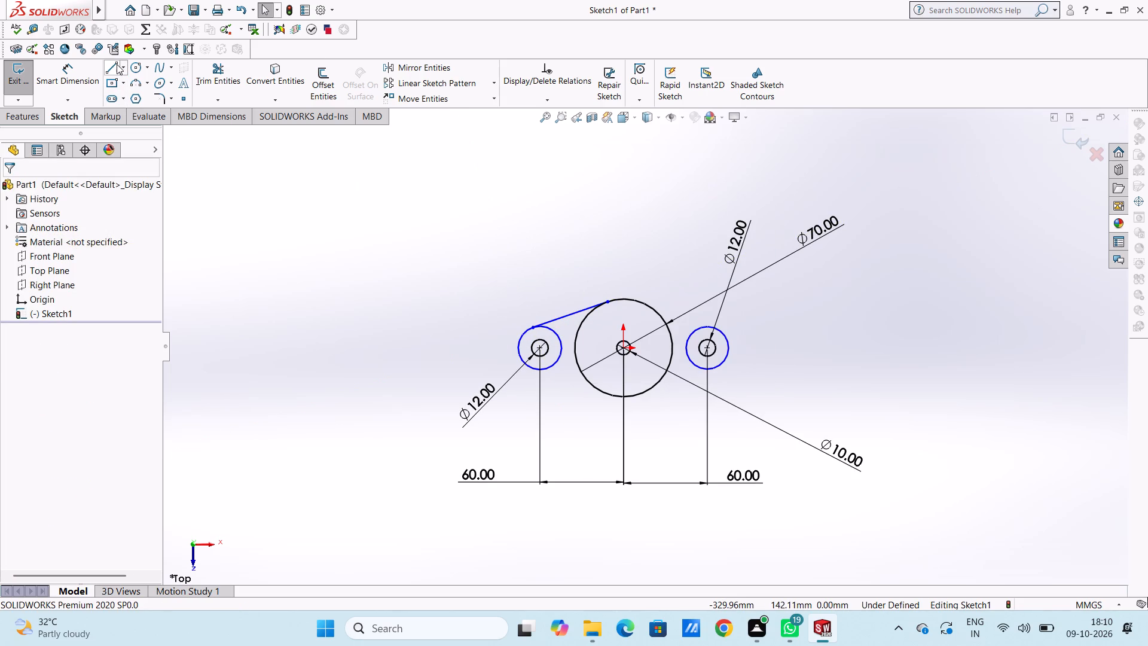
# Sketch a line tangent to the tops of the large central circle and the right-hand outer circle.
pyautogui.click(114, 67)
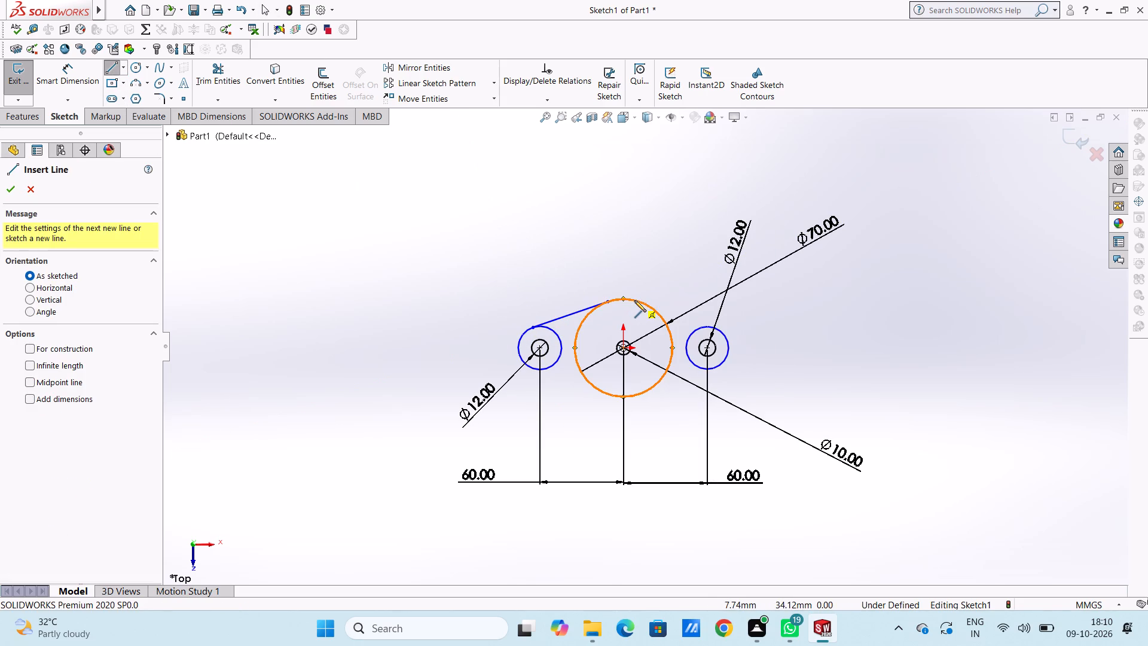
pyautogui.click(635, 300)
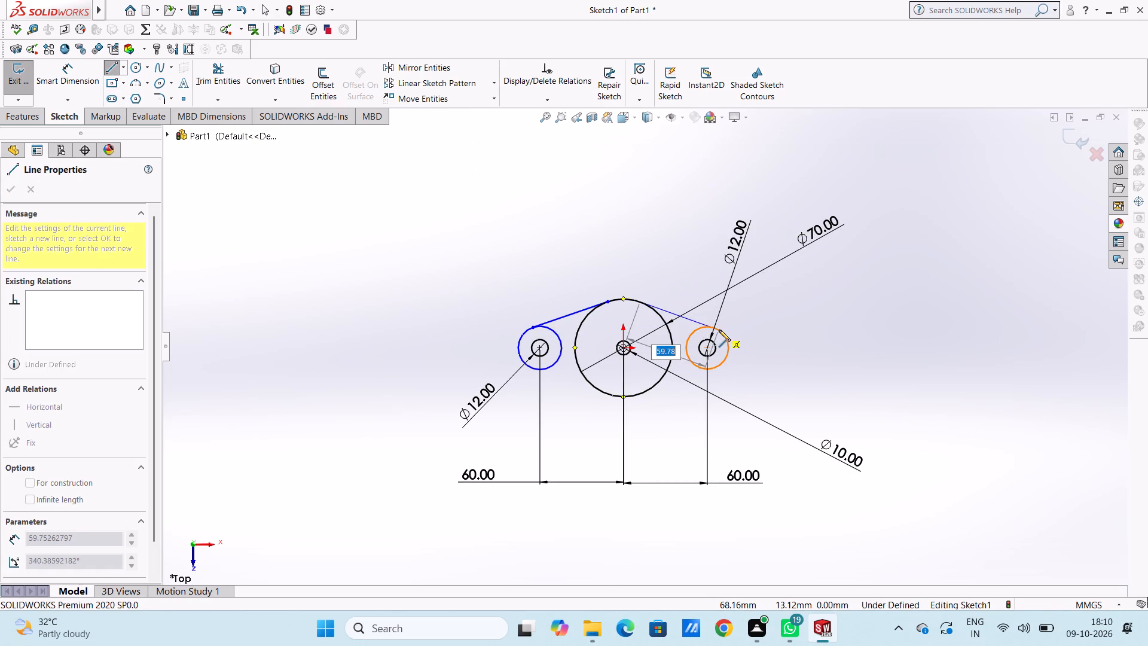
pyautogui.click(717, 329)
pyautogui.rightClick(745, 270)
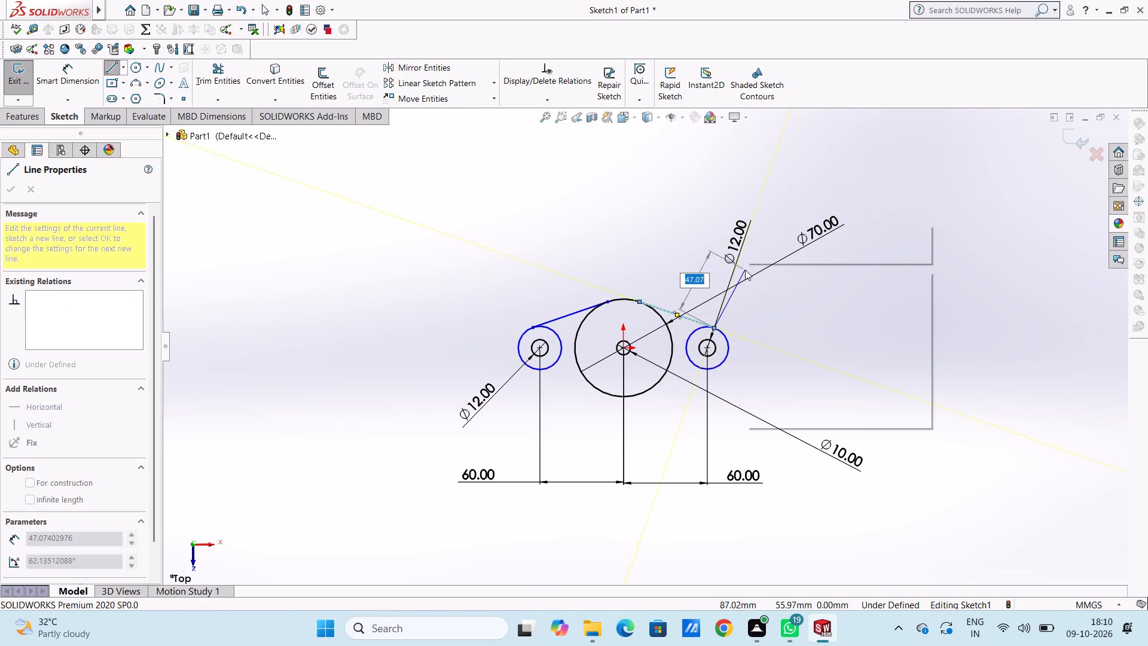
pyautogui.click(770, 283)
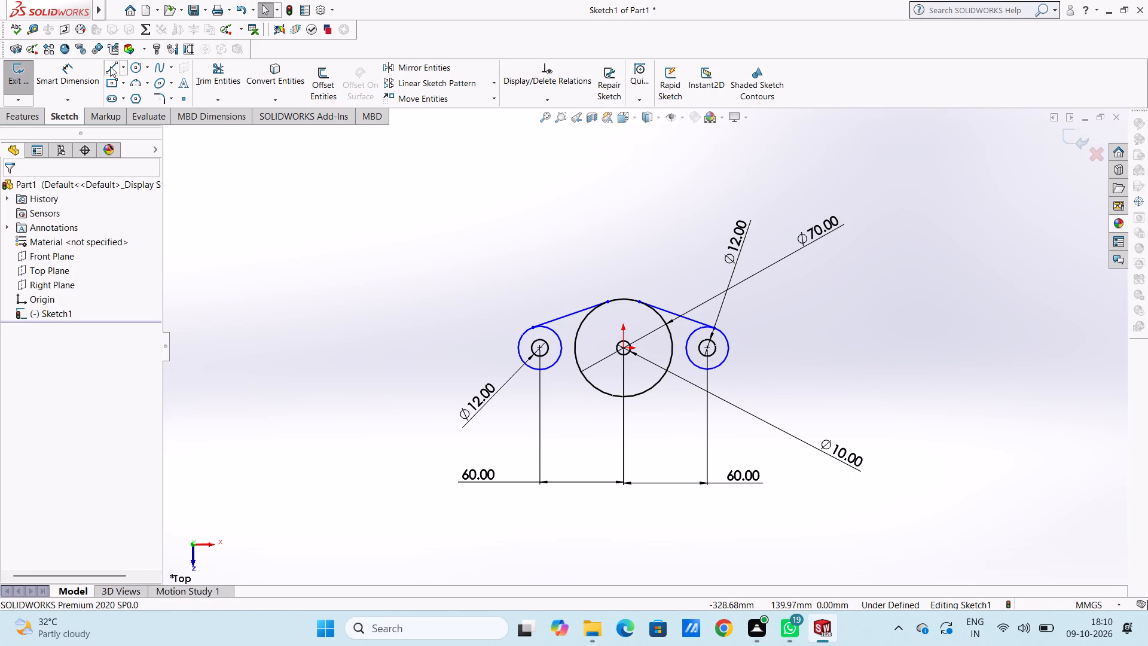
# Sketch a line about 57 mm long tangent to the undersides of the left-hand outer circle and the large central circle.
pyautogui.click(110, 66)
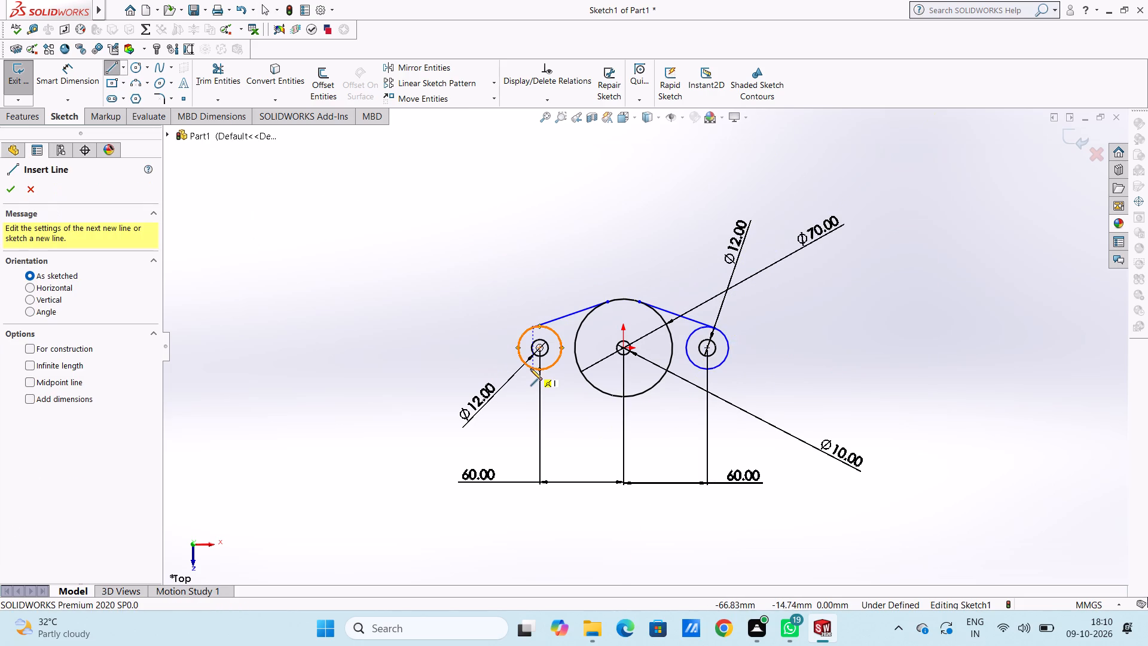
pyautogui.click(530, 368)
pyautogui.click(606, 395)
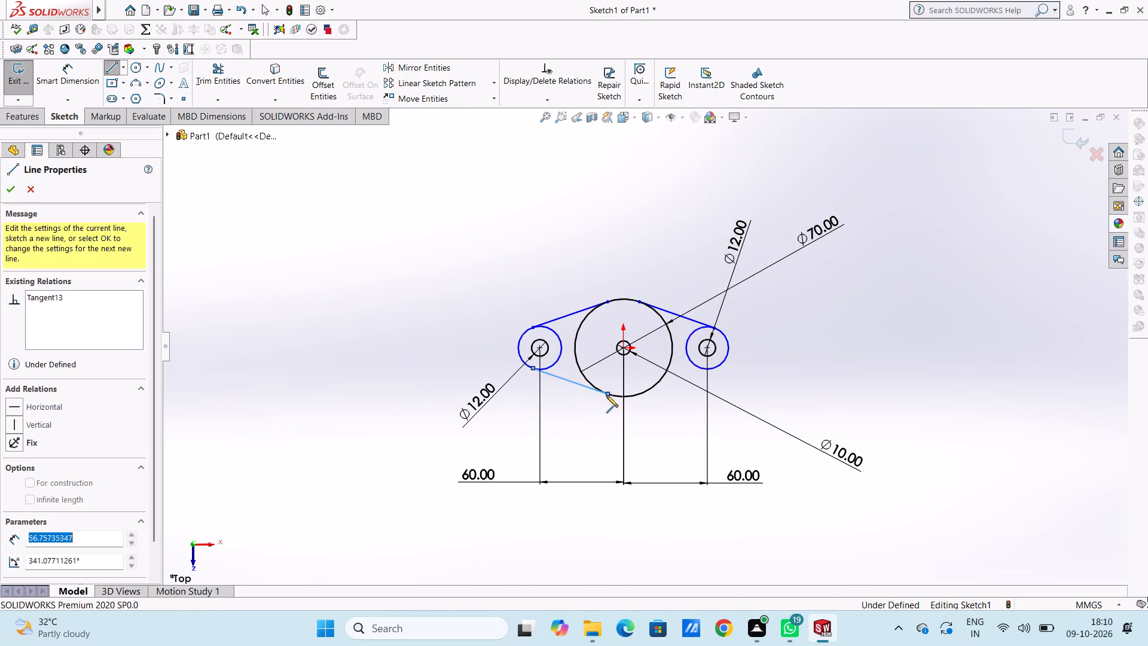
pyautogui.rightClick(604, 336)
pyautogui.click(620, 346)
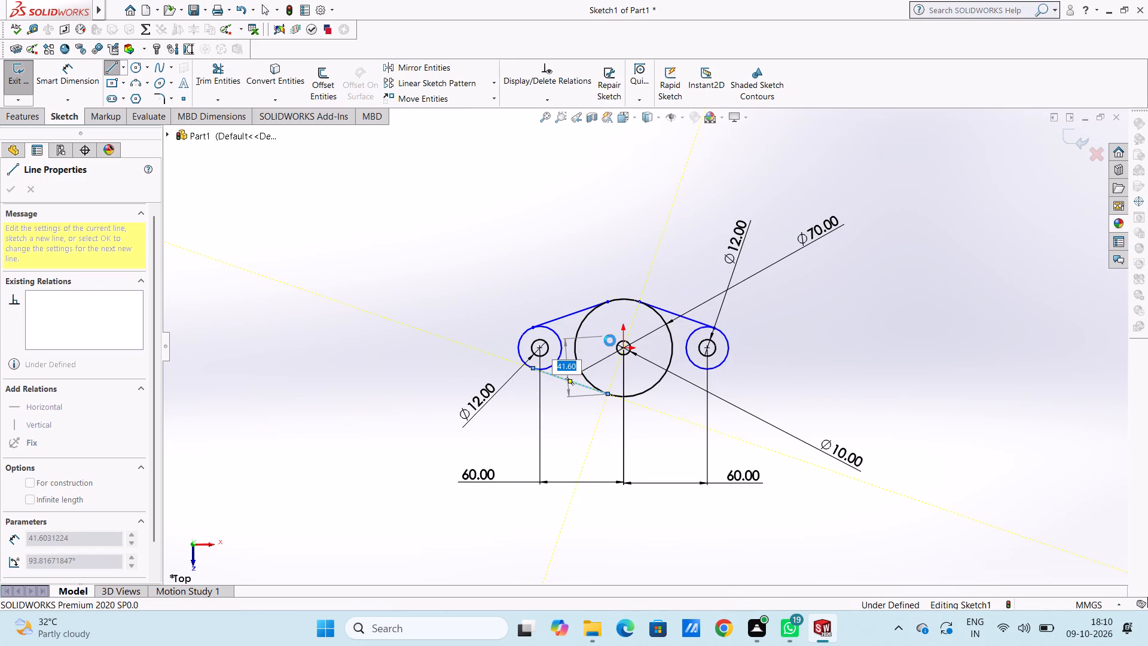
# Sketch a line tangent to the undersides of the large central circle and the right-hand outer circle.
pyautogui.click(112, 69)
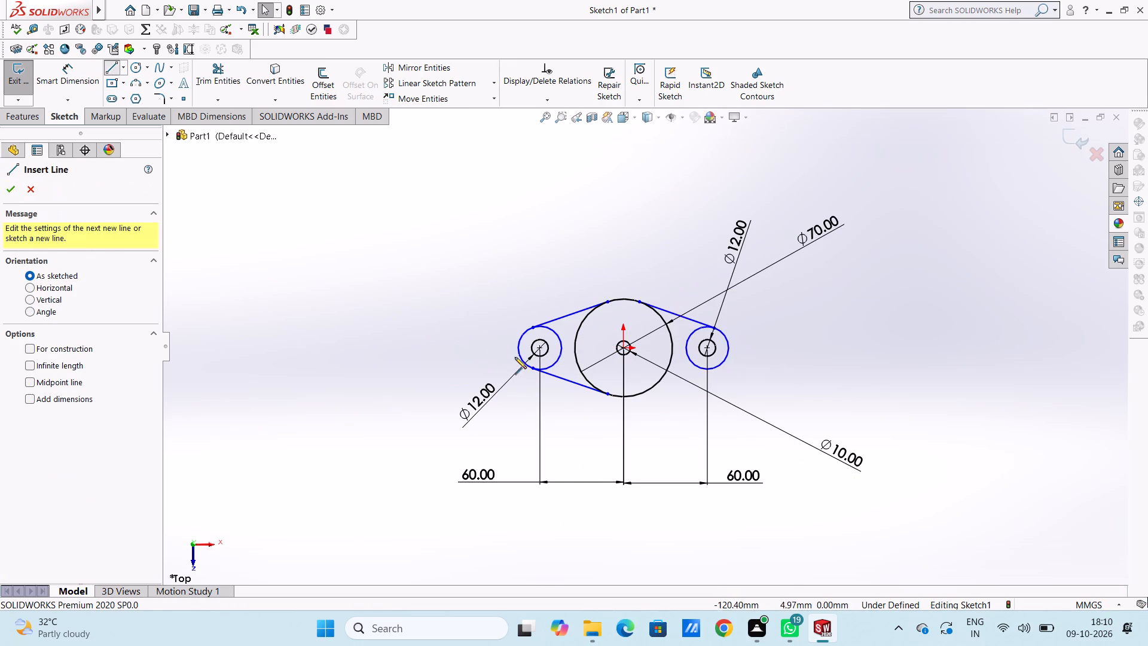
pyautogui.click(640, 395)
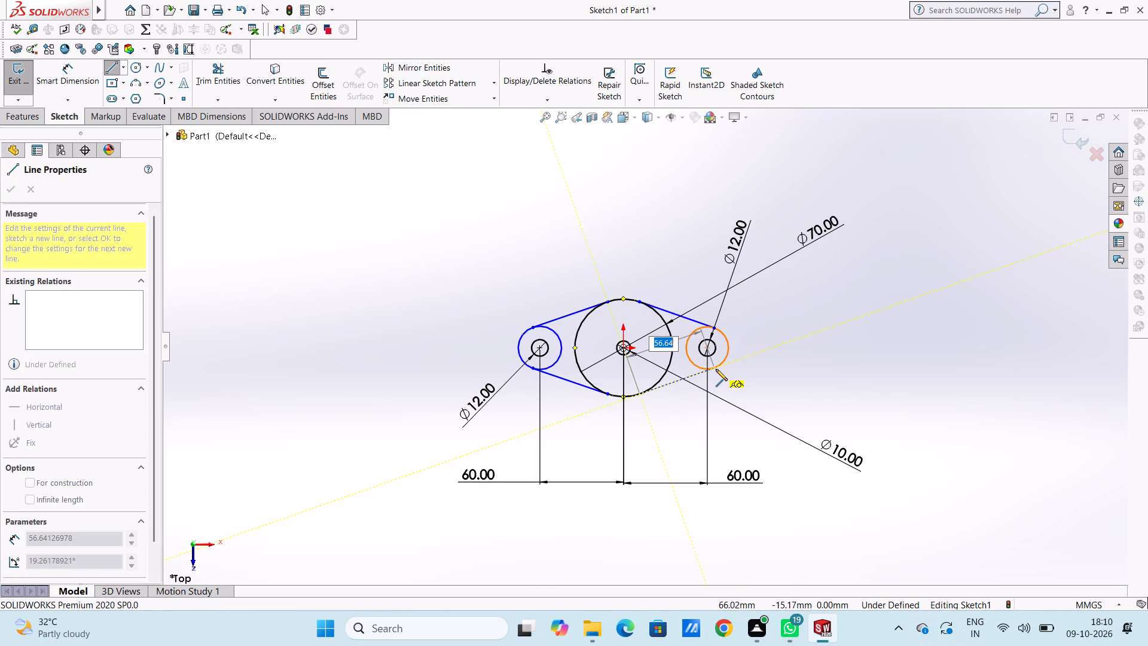
pyautogui.click(716, 368)
pyautogui.rightClick(759, 349)
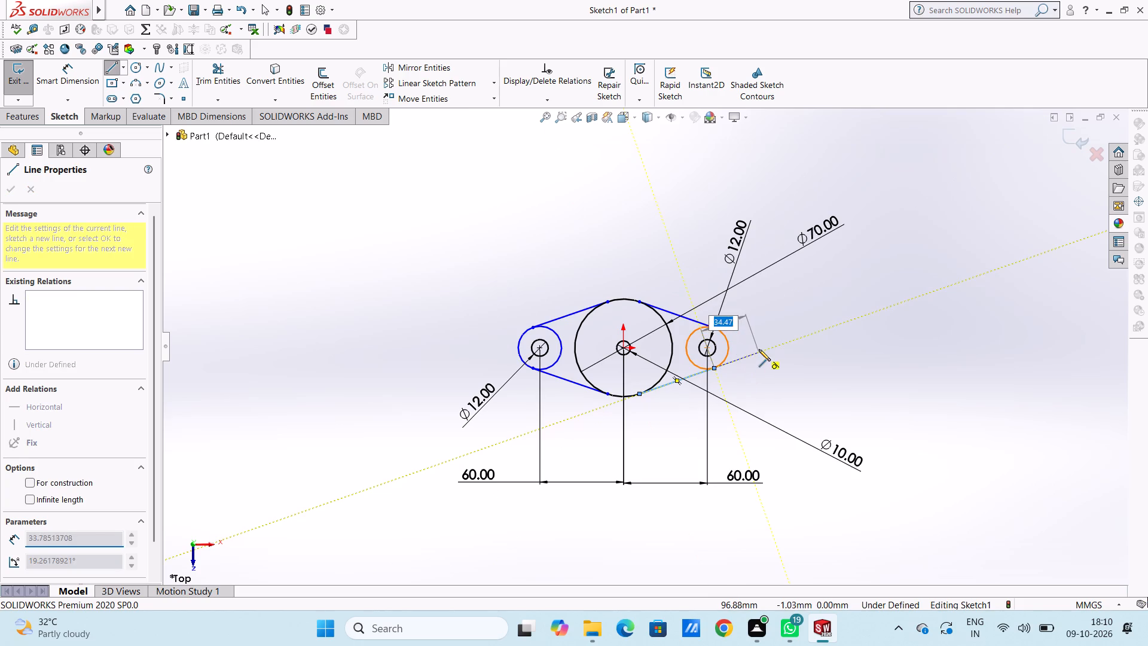
pyautogui.click(774, 356)
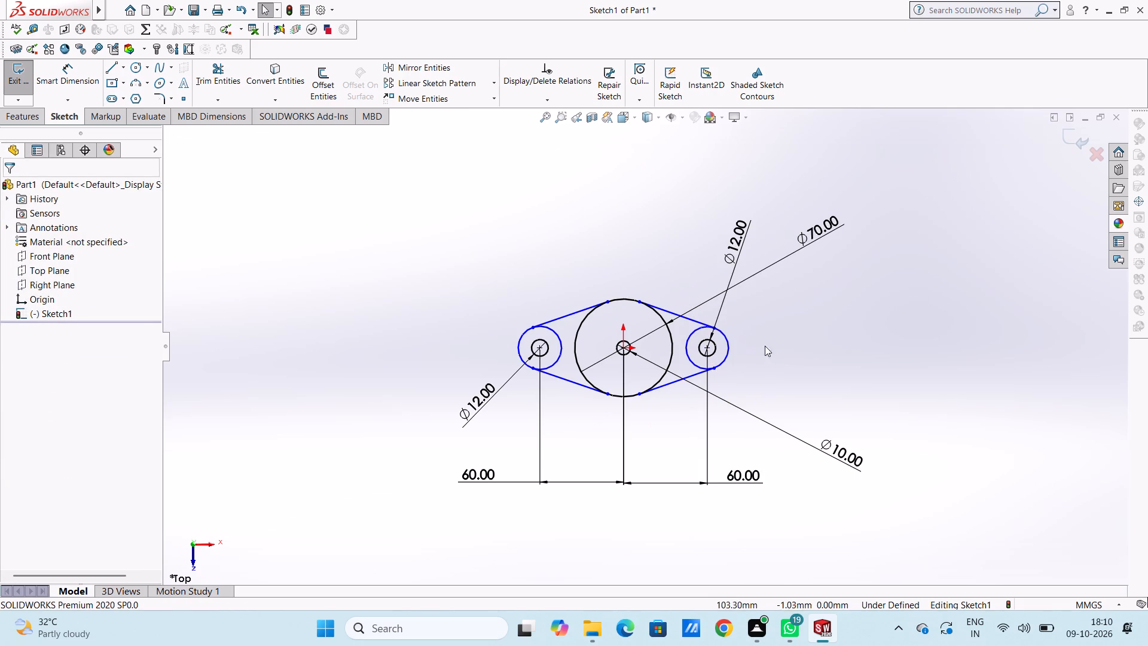
pyautogui.press('Escape')
pyautogui.press('Escape')
# Apply a tangent relation between the upper-left connecting line and the left-hand outer circle.
pyautogui.click(577, 312)
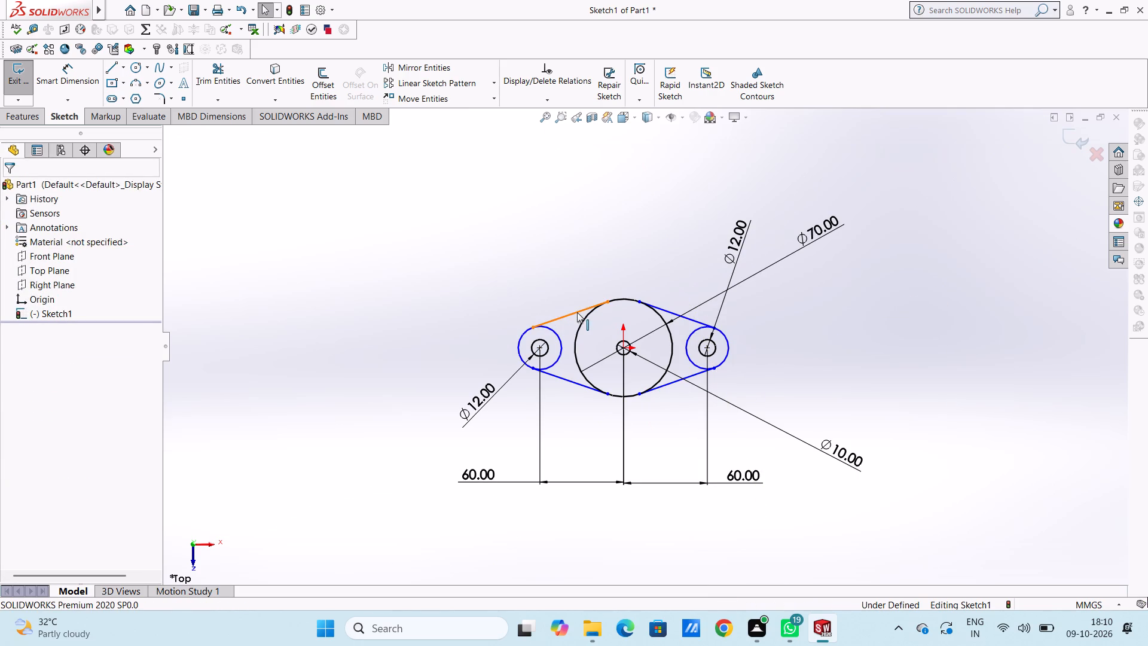
pyautogui.keyDown('ctrl'); pyautogui.click(557, 332); pyautogui.keyUp('ctrl')
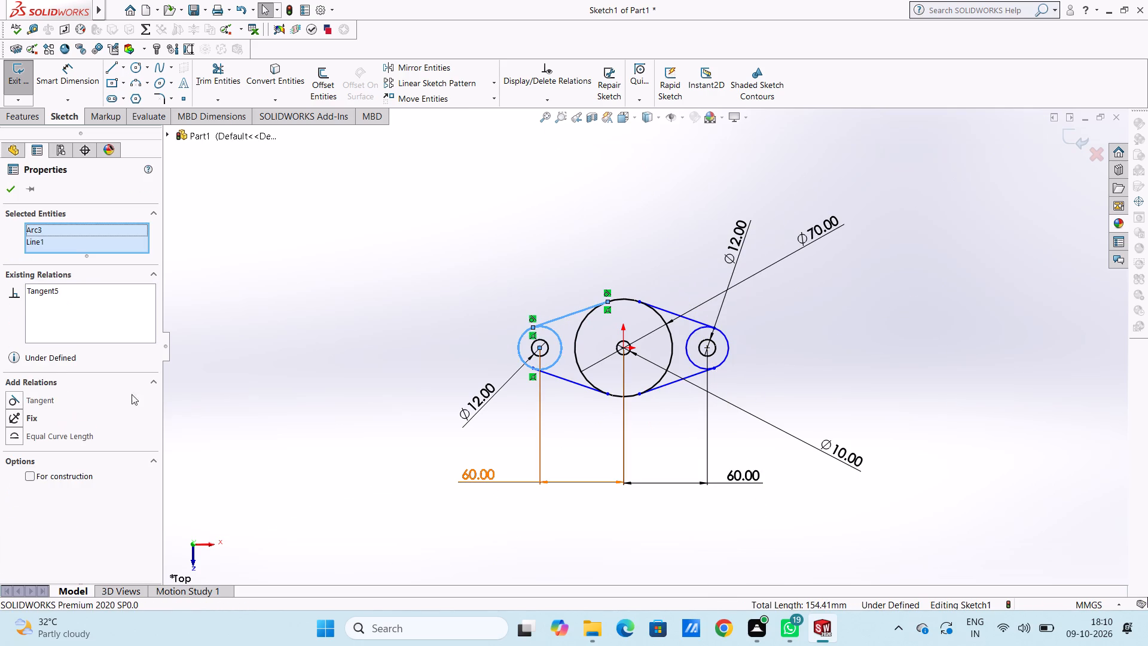
pyautogui.click(11, 399)
pyautogui.click(286, 337)
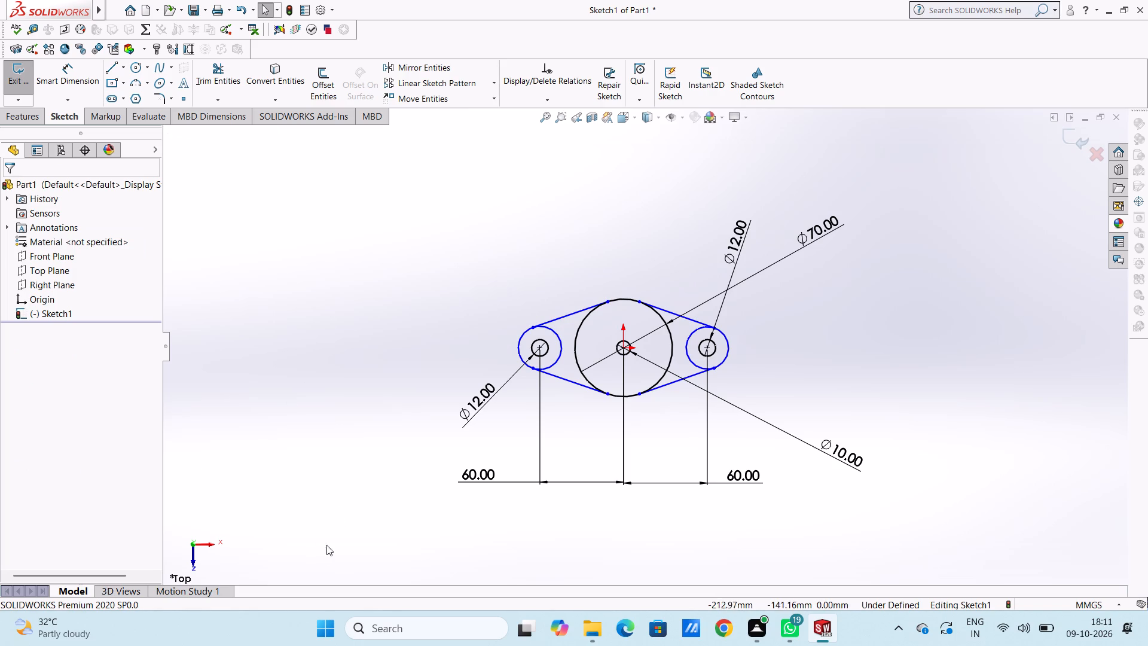
pyautogui.scroll(-1, 584, 378)
pyautogui.click(564, 423)
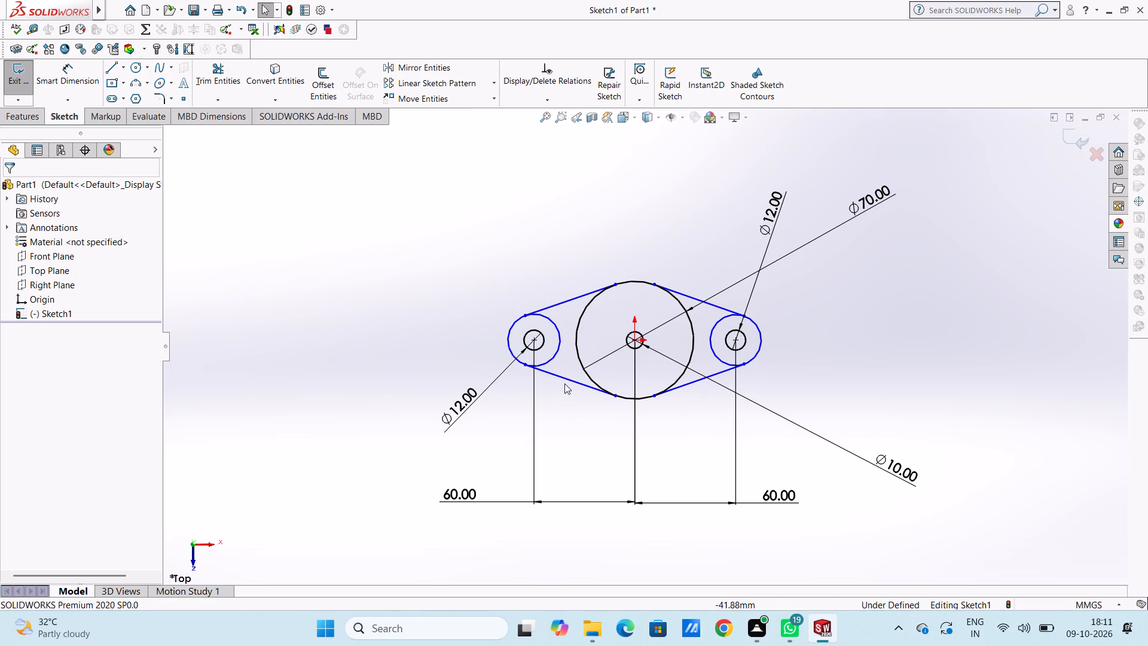
# Apply a tangent relation between the lower-left connecting line and the left-hand outer circle.
pyautogui.click(566, 379)
pyautogui.keyDown('ctrl'); pyautogui.click(546, 361); pyautogui.keyUp('ctrl')
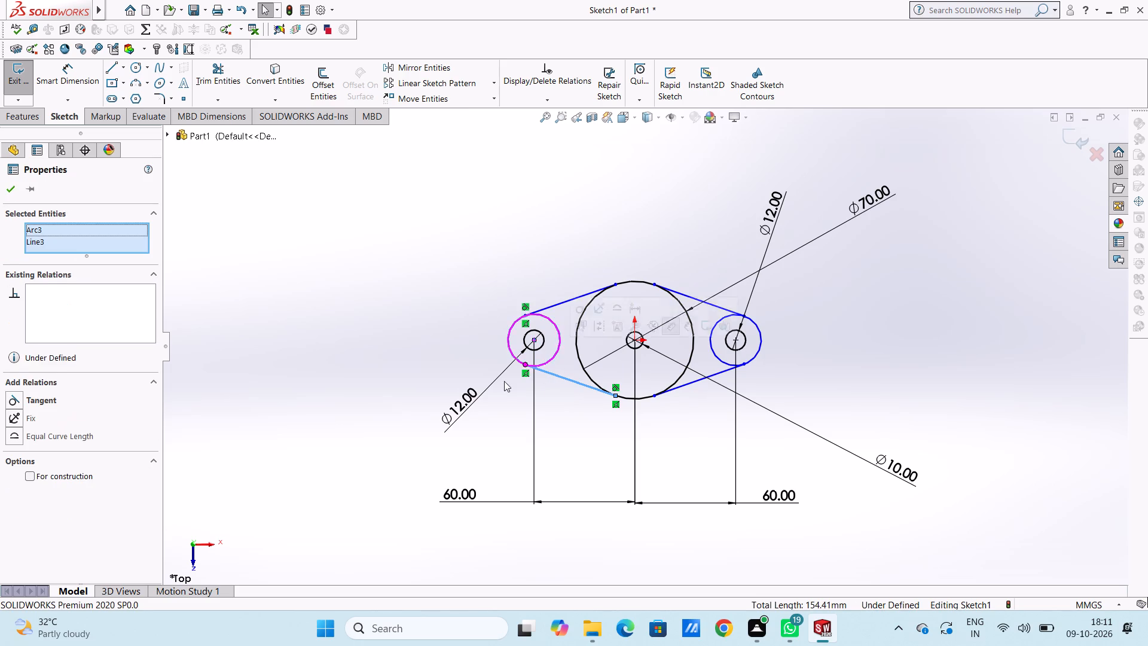
pyautogui.click(11, 400)
pyautogui.click(351, 392)
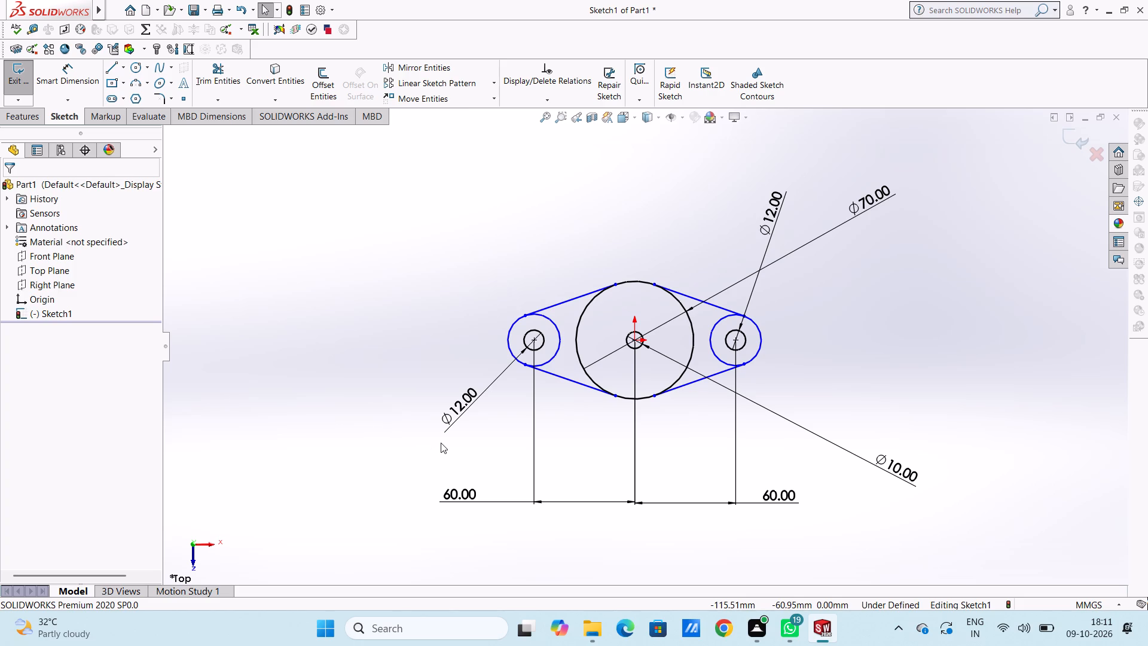
# Apply tangent relations between the right-hand outer circle and its upper and lower connecting lines.
pyautogui.scroll(3, 487, 447)
pyautogui.scroll(-2, 717, 362)
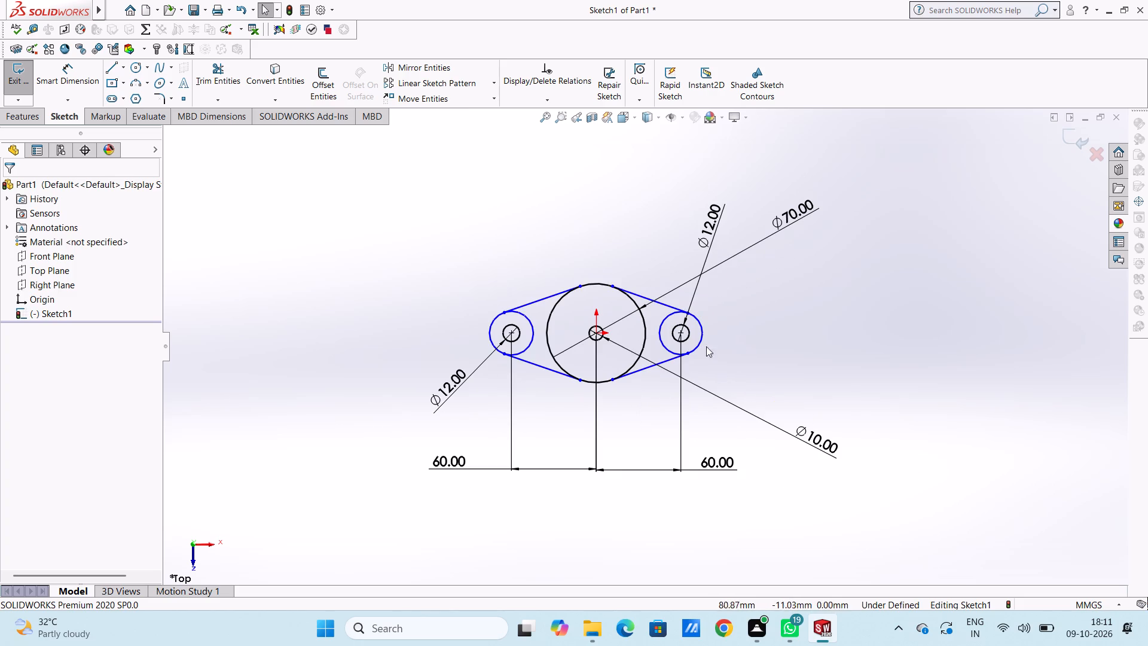
pyautogui.click(662, 303)
pyautogui.keyDown('ctrl'); pyautogui.click(667, 318); pyautogui.keyUp('ctrl')
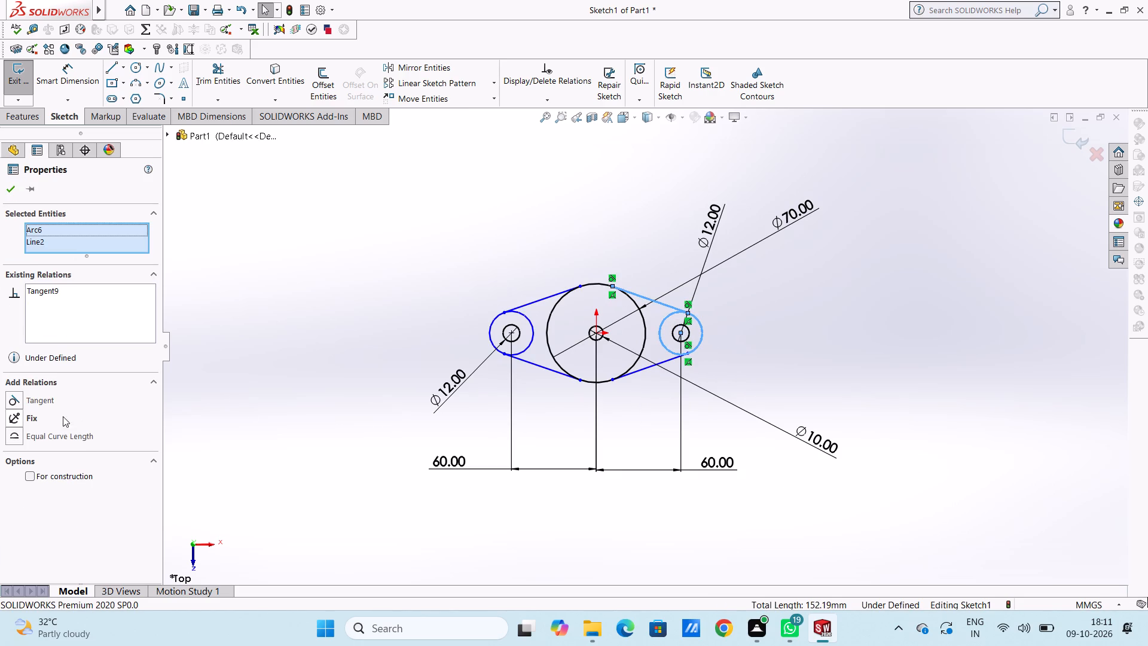
pyautogui.click(11, 400)
pyautogui.click(256, 340)
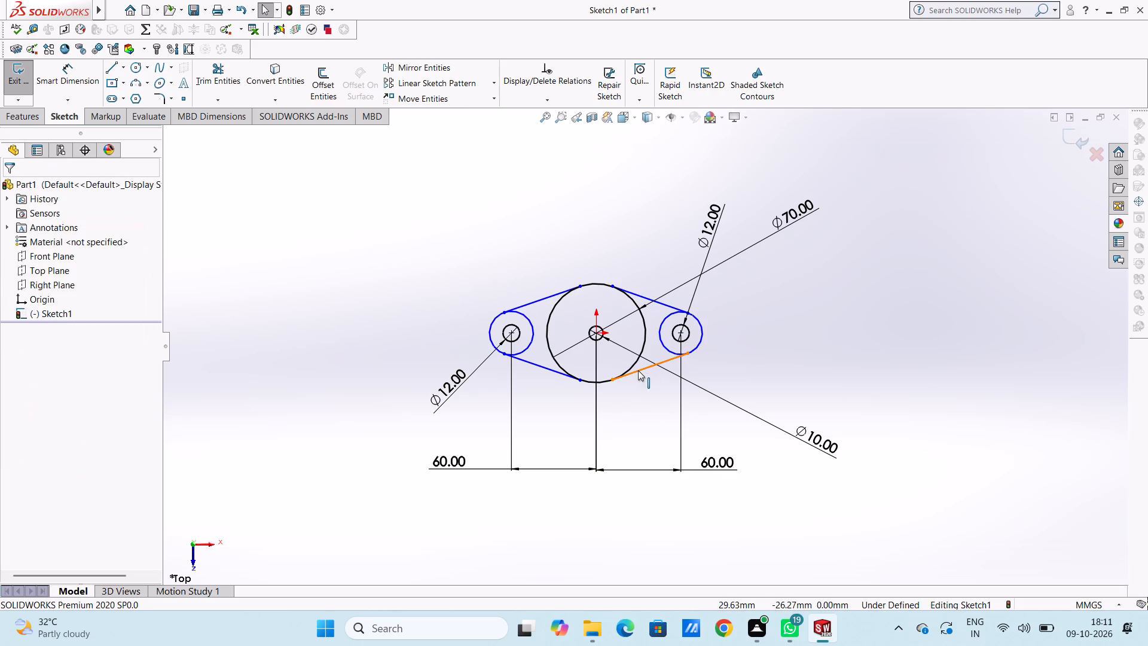
pyautogui.click(638, 370)
pyautogui.keyDown('ctrl'); pyautogui.click(668, 349); pyautogui.keyUp('ctrl')
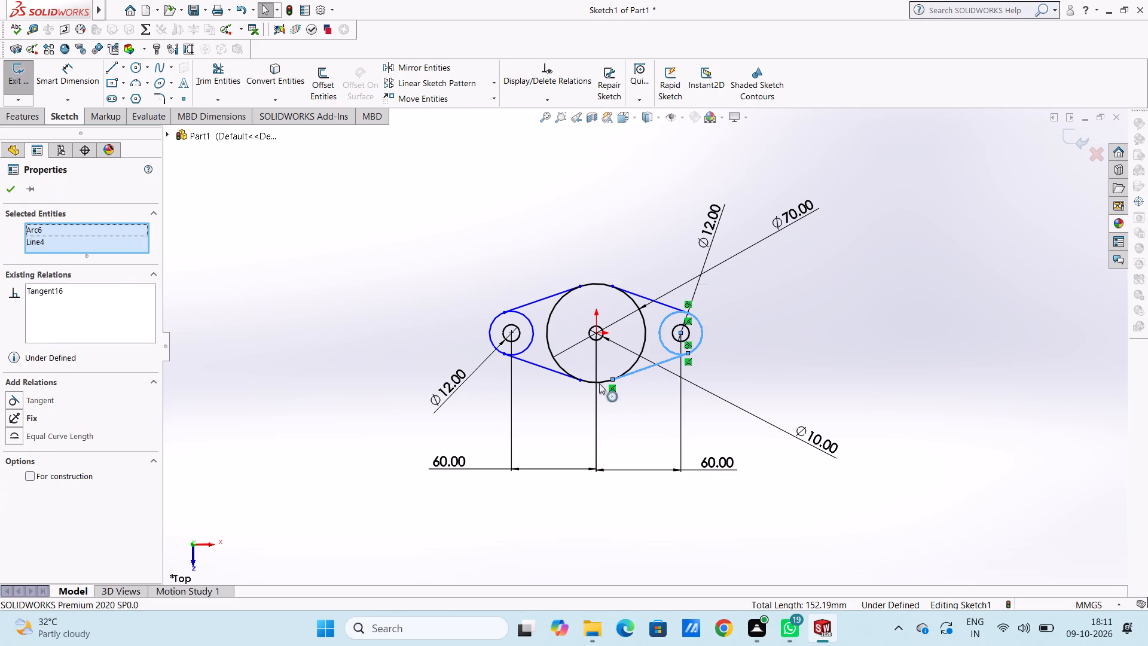
pyautogui.click(14, 398)
pyautogui.click(243, 375)
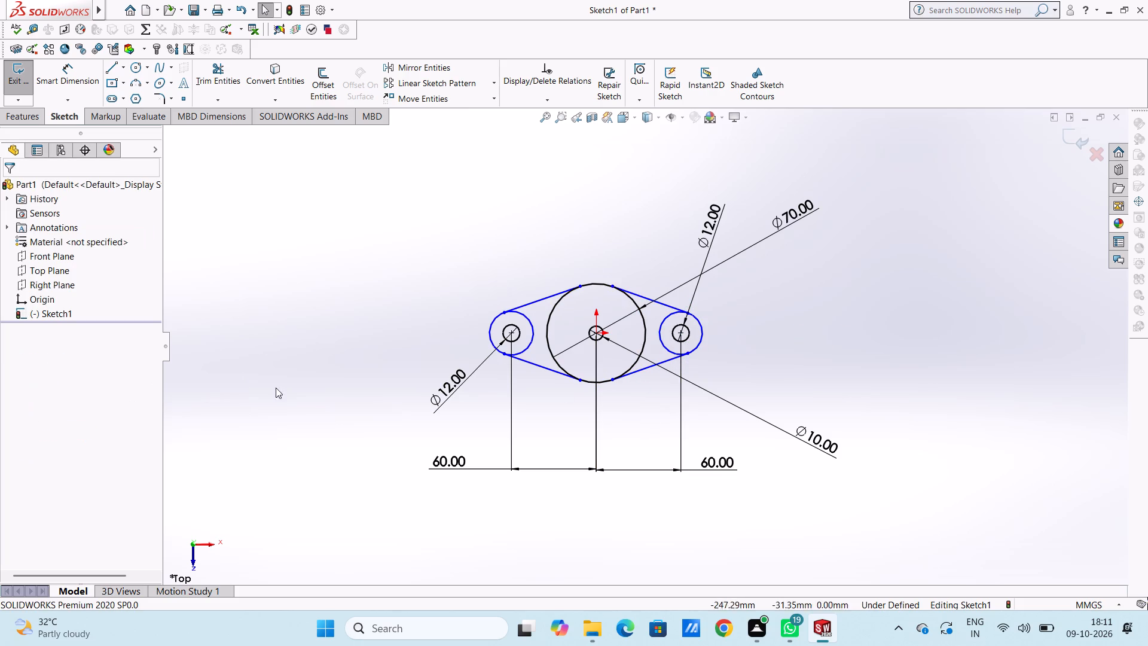
# Apply tangent relations between the large central circle and both lower connecting lines.
pyautogui.click(557, 364)
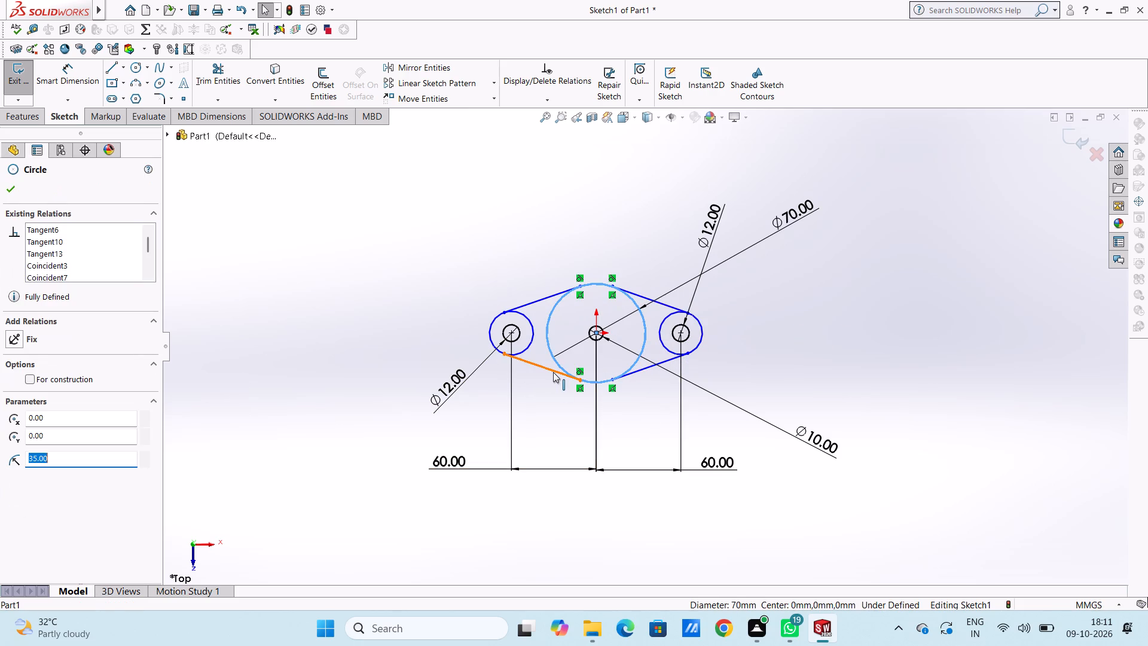
pyautogui.keyDown('ctrl'); pyautogui.click(553, 372); pyautogui.keyUp('ctrl')
pyautogui.click(13, 400)
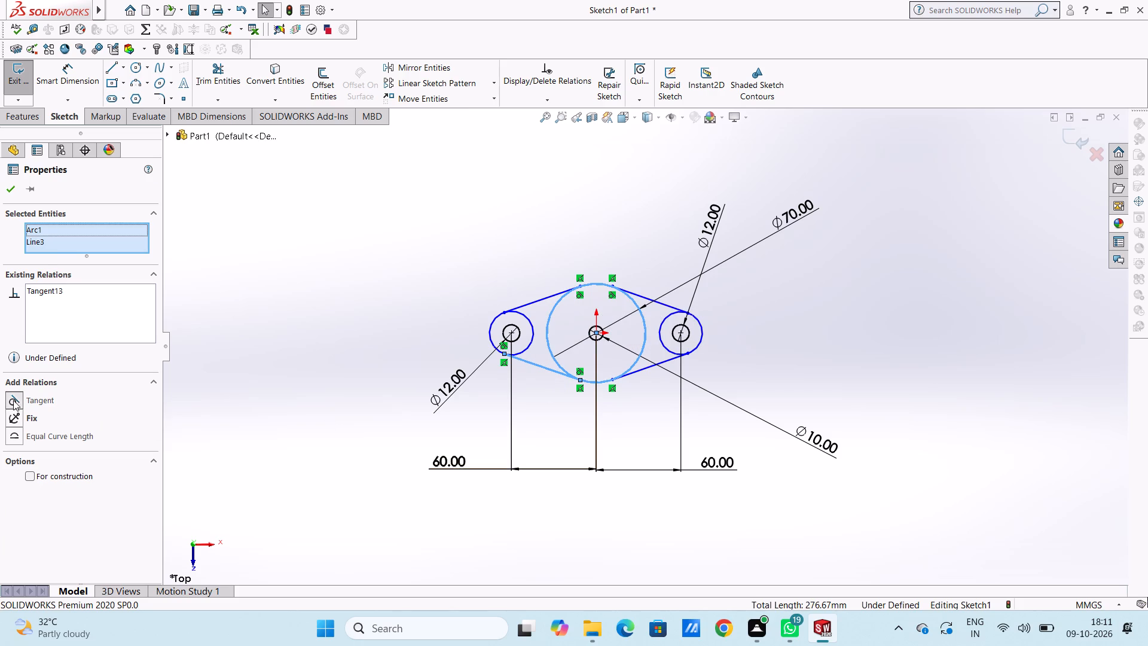
pyautogui.click(317, 383)
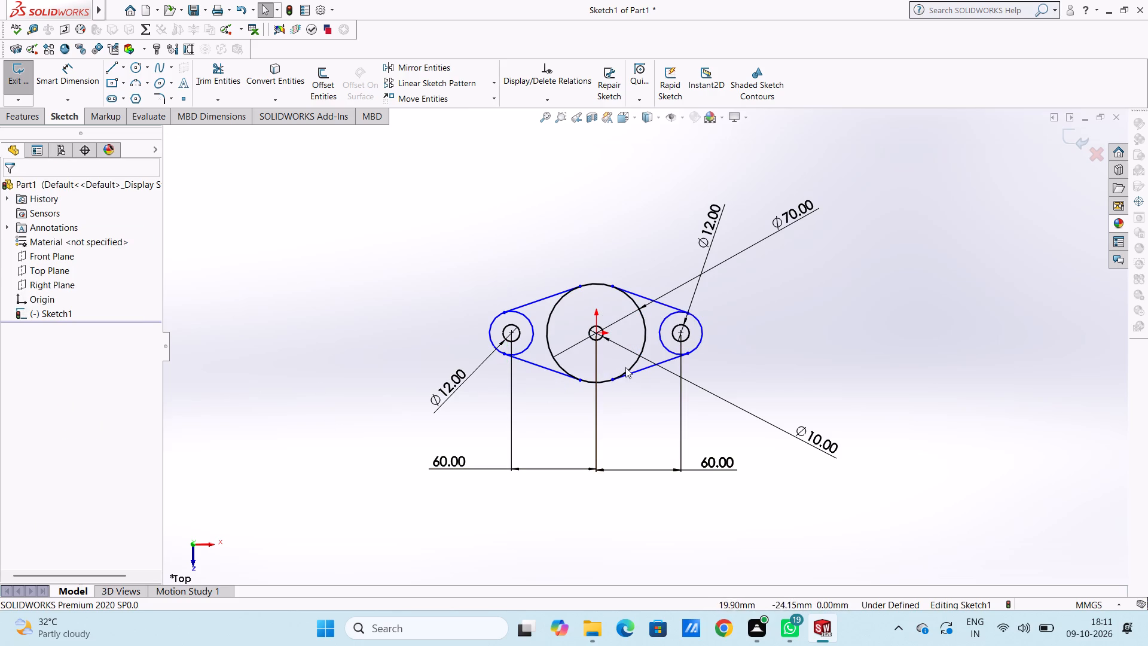
pyautogui.click(632, 368)
pyautogui.keyDown('ctrl'); pyautogui.click(634, 372); pyautogui.keyUp('ctrl')
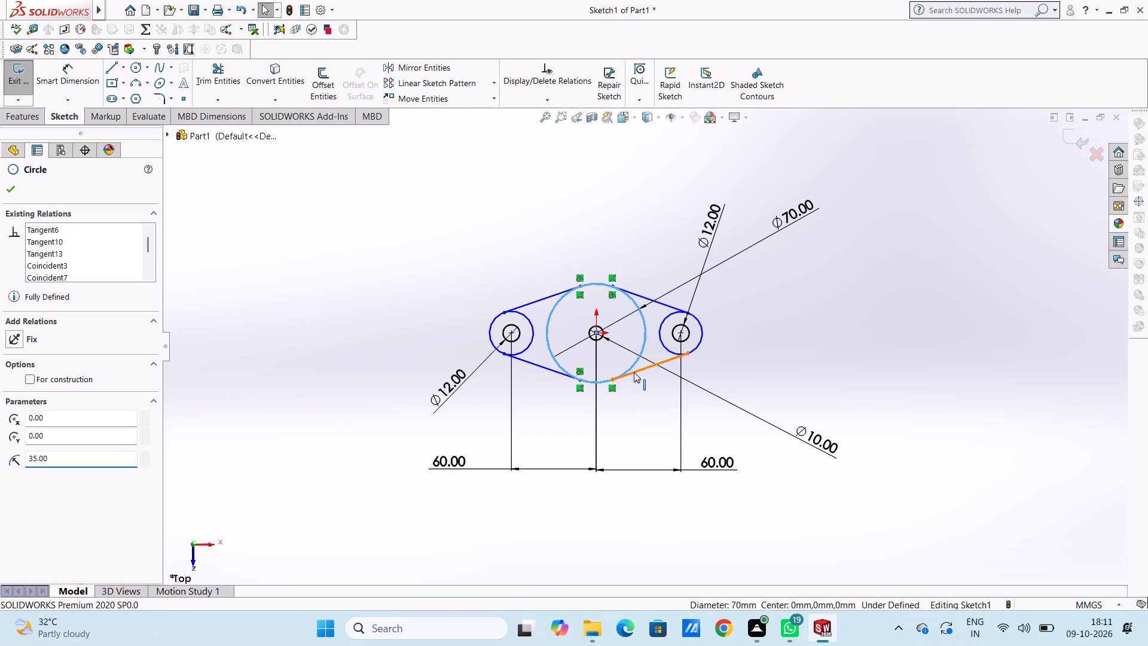
pyautogui.click(14, 398)
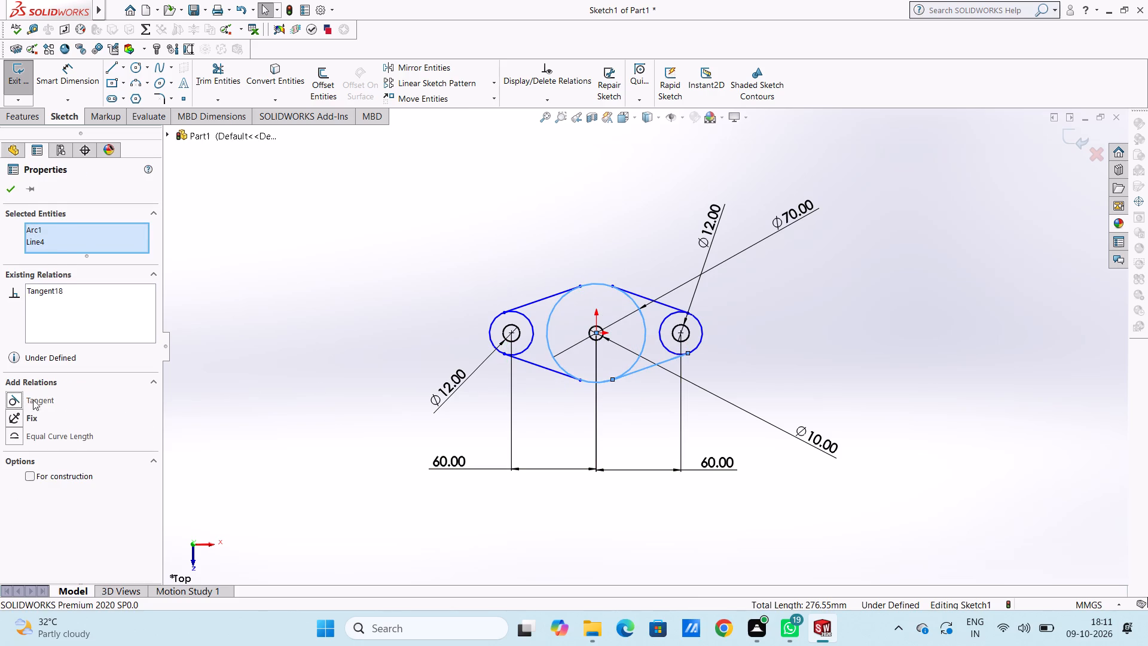
pyautogui.click(271, 381)
# Apply tangent relations between the large central circle and both upper connecting lines.
pyautogui.click(538, 301)
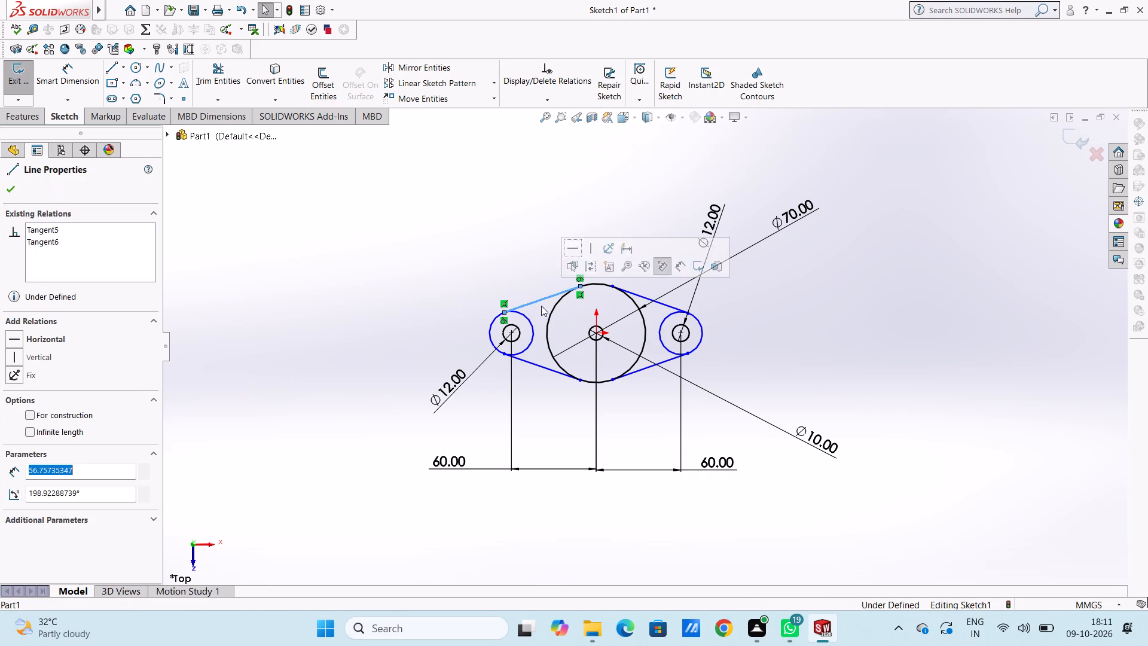
pyautogui.keyDown('ctrl'); pyautogui.click(552, 316); pyautogui.keyUp('ctrl')
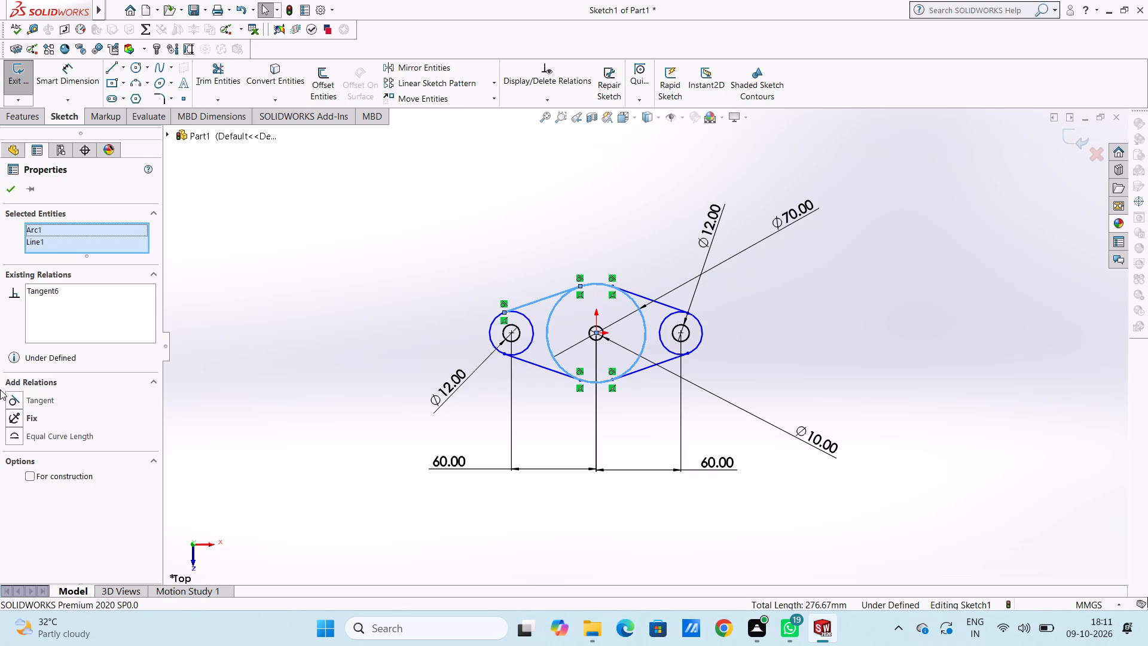
pyautogui.click(17, 399)
pyautogui.click(338, 359)
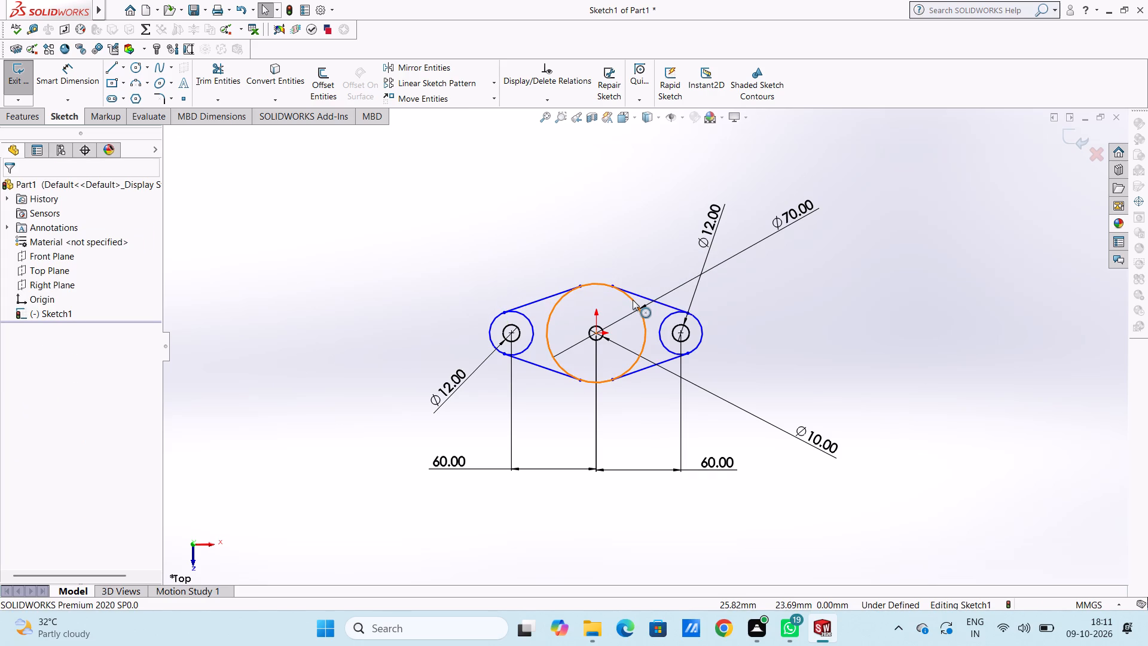
pyautogui.click(633, 300)
pyautogui.keyDown('ctrl'); pyautogui.click(640, 295); pyautogui.keyUp('ctrl')
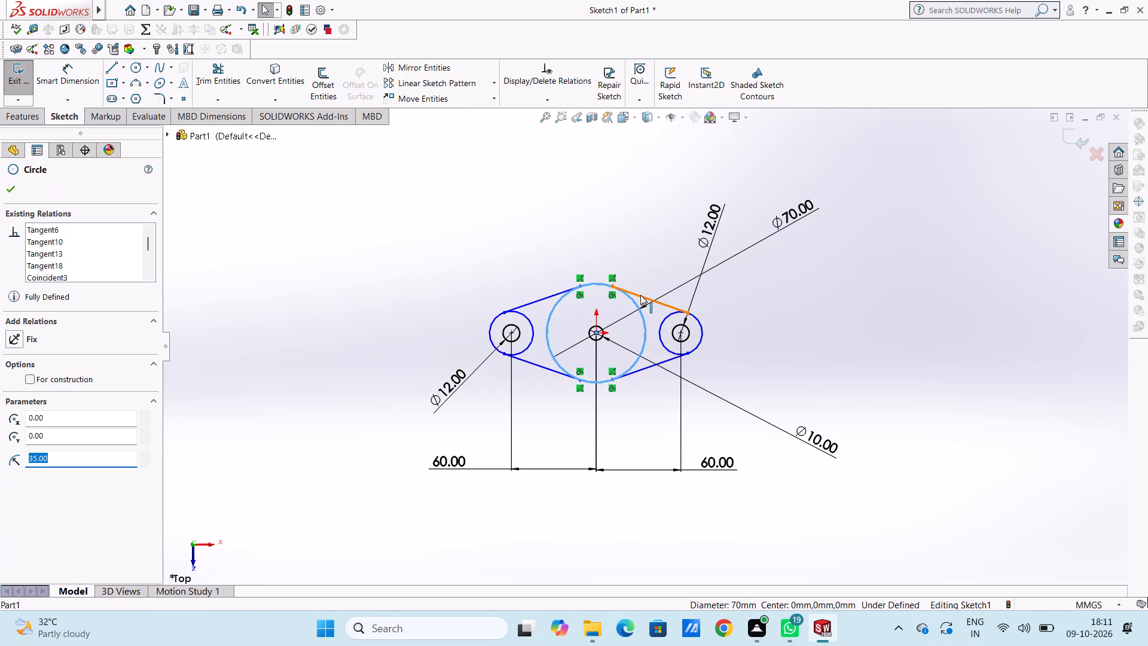
pyautogui.click(11, 400)
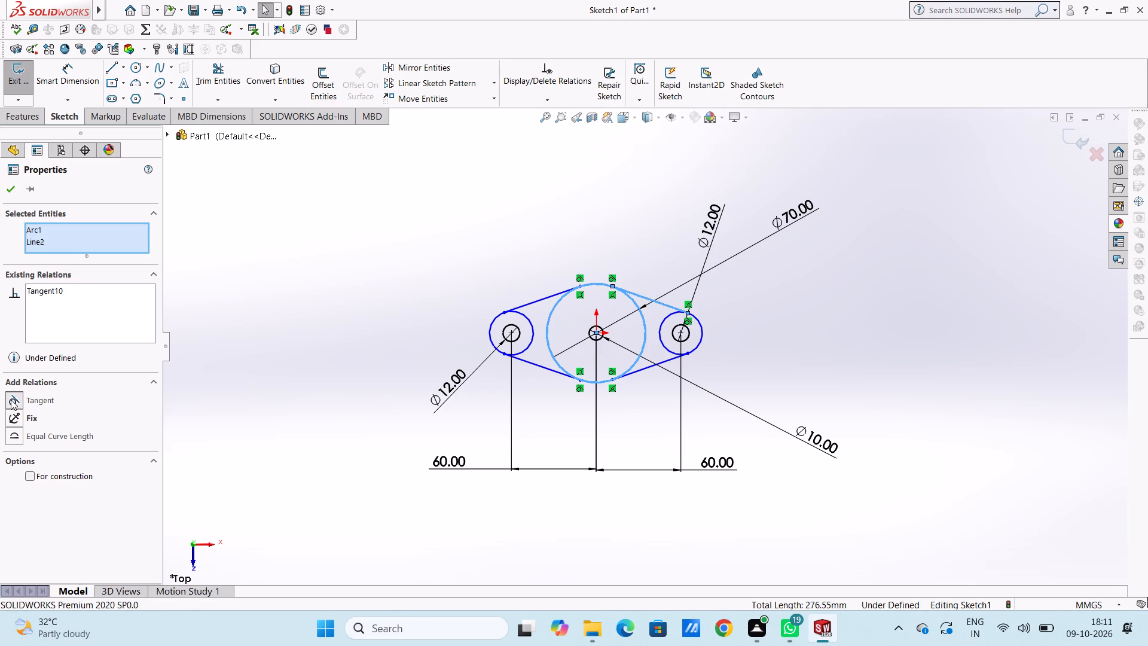
pyautogui.click(289, 360)
# Dimension the diameter of the left-hand outer circle as 20 mm.
pyautogui.scroll(1, 290, 359)
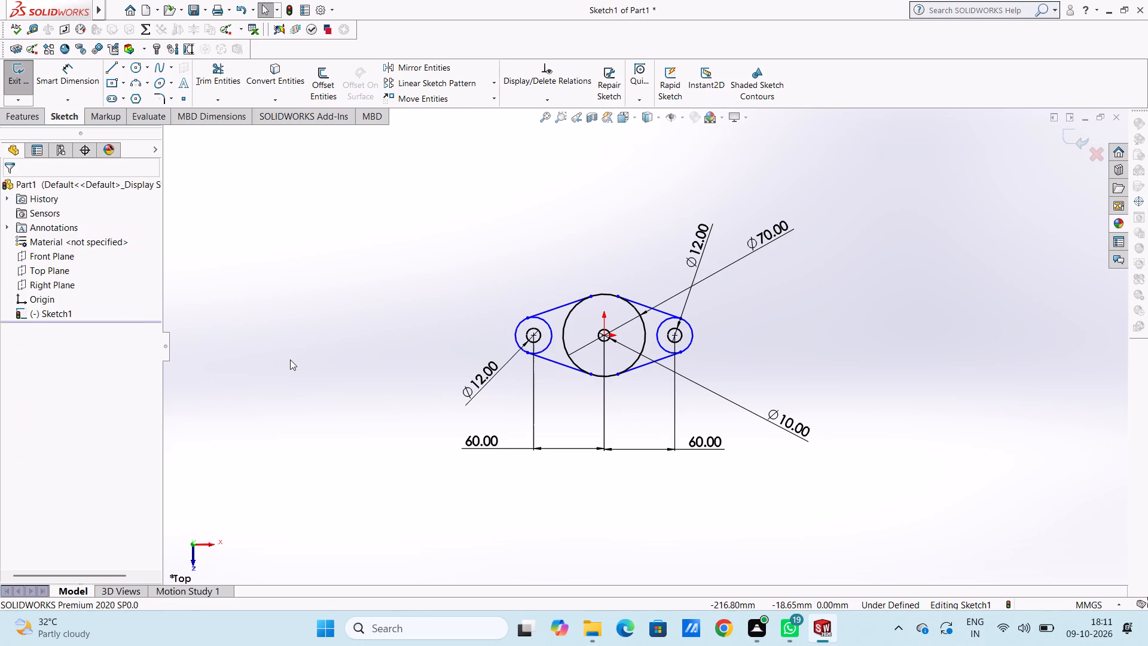
pyautogui.click(59, 82)
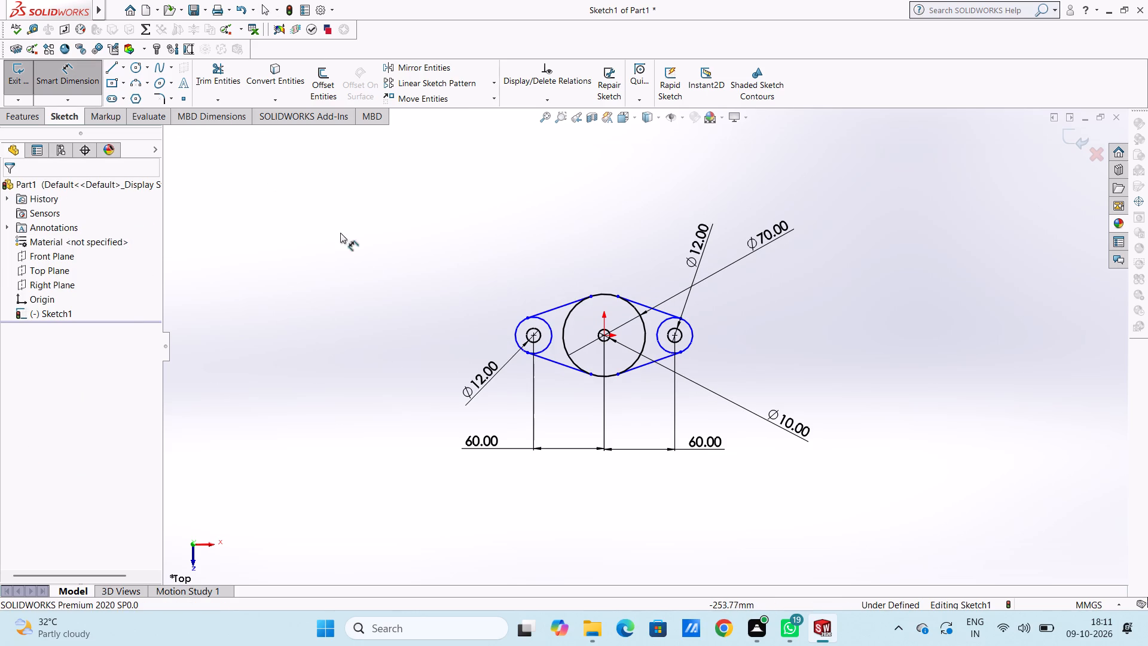
pyautogui.click(514, 334)
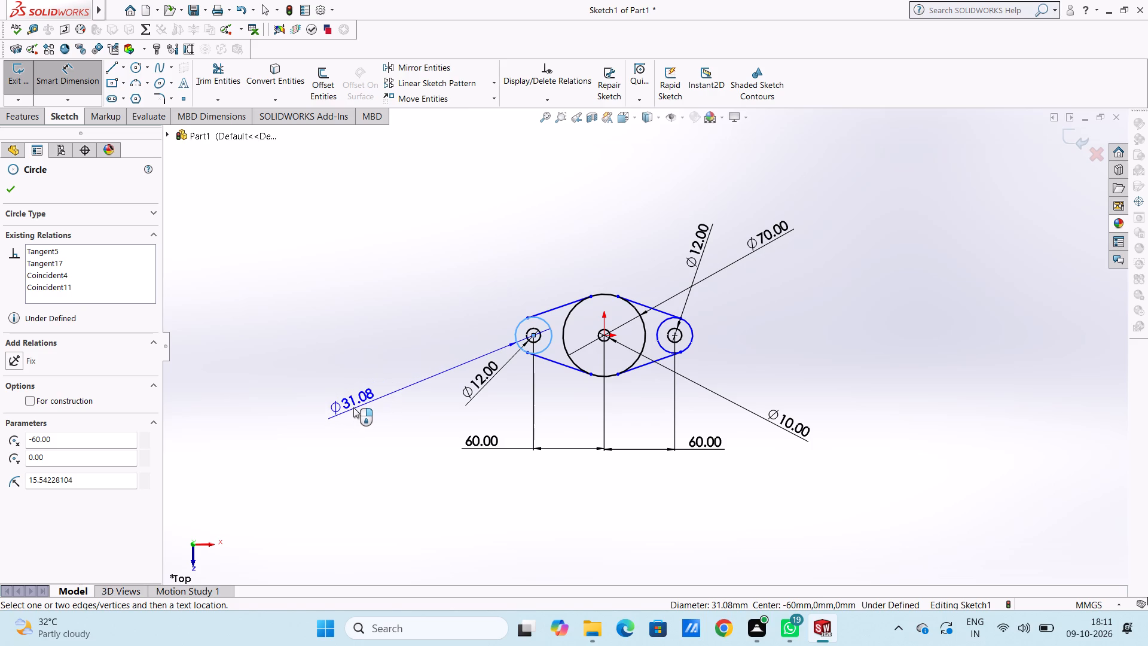
pyautogui.click(353, 407)
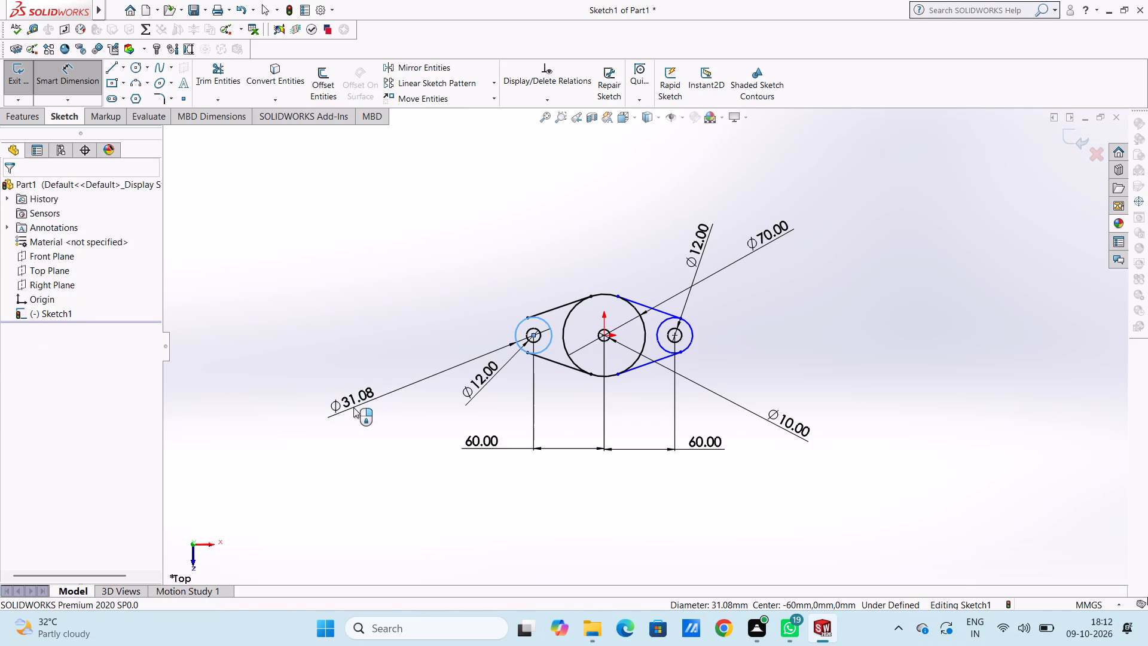
pyautogui.write('20')
pyautogui.press('Return')
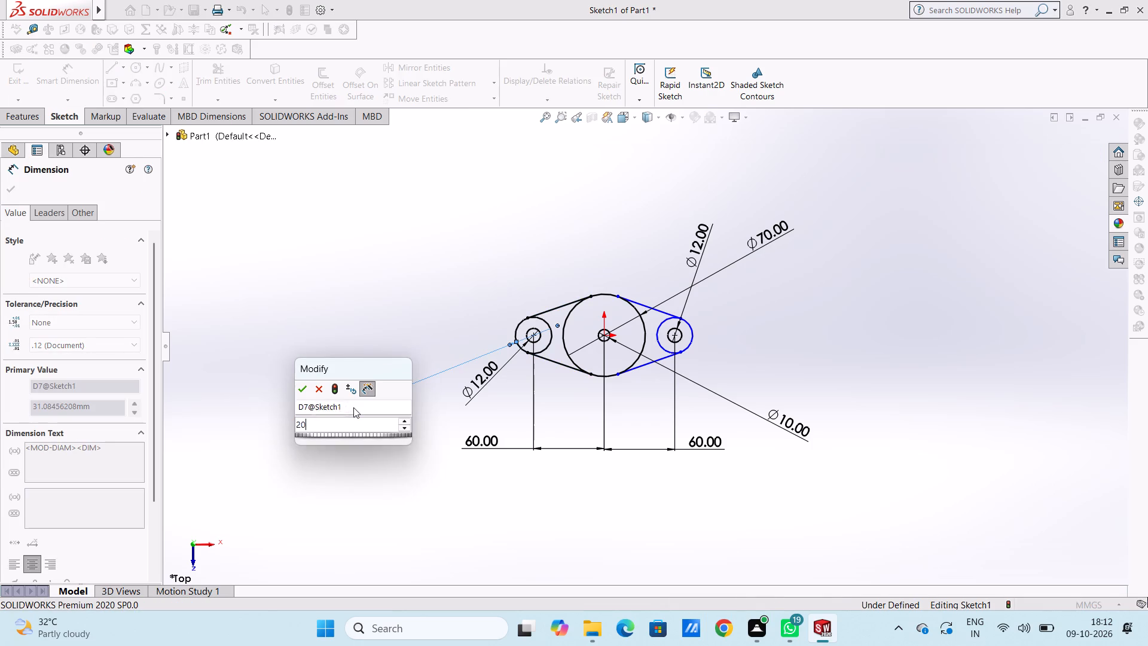
pyautogui.click(396, 317)
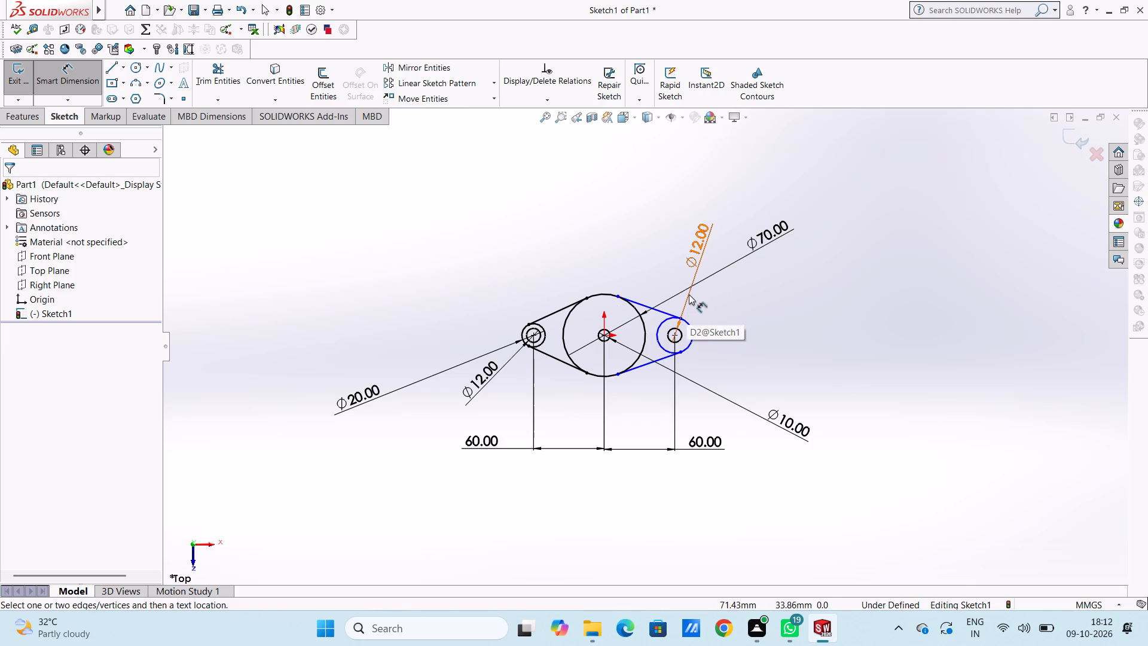
# Set the left-hand outer circle's diameter to 30 mm.
pyautogui.doubleClick(368, 392)
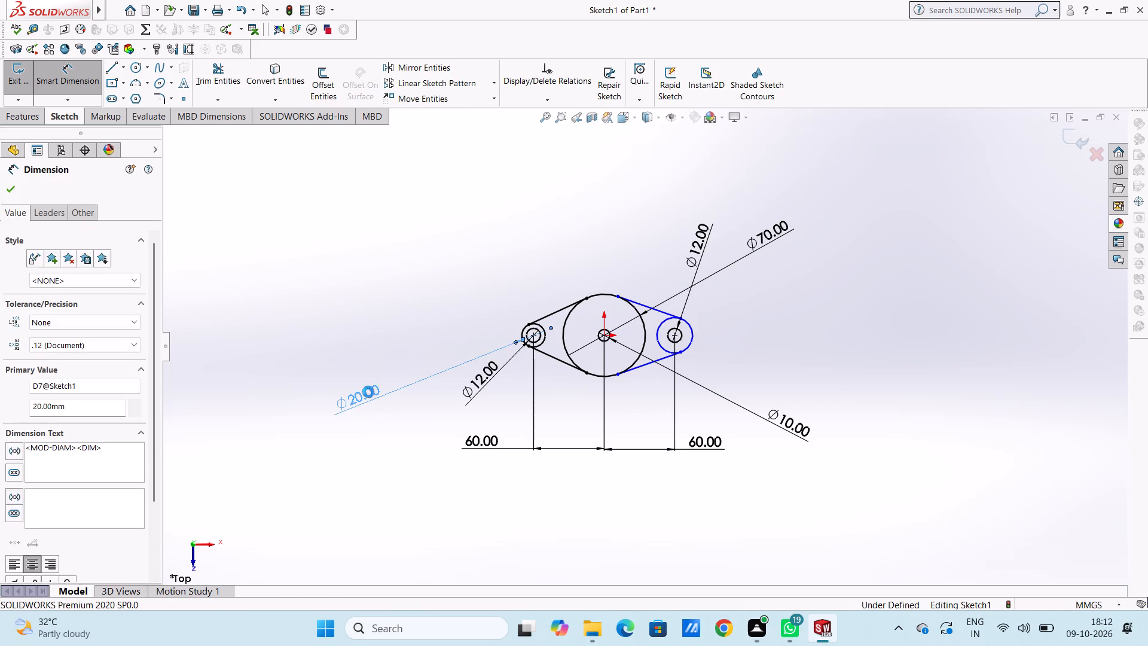
pyautogui.write('30')
pyautogui.press('Return')
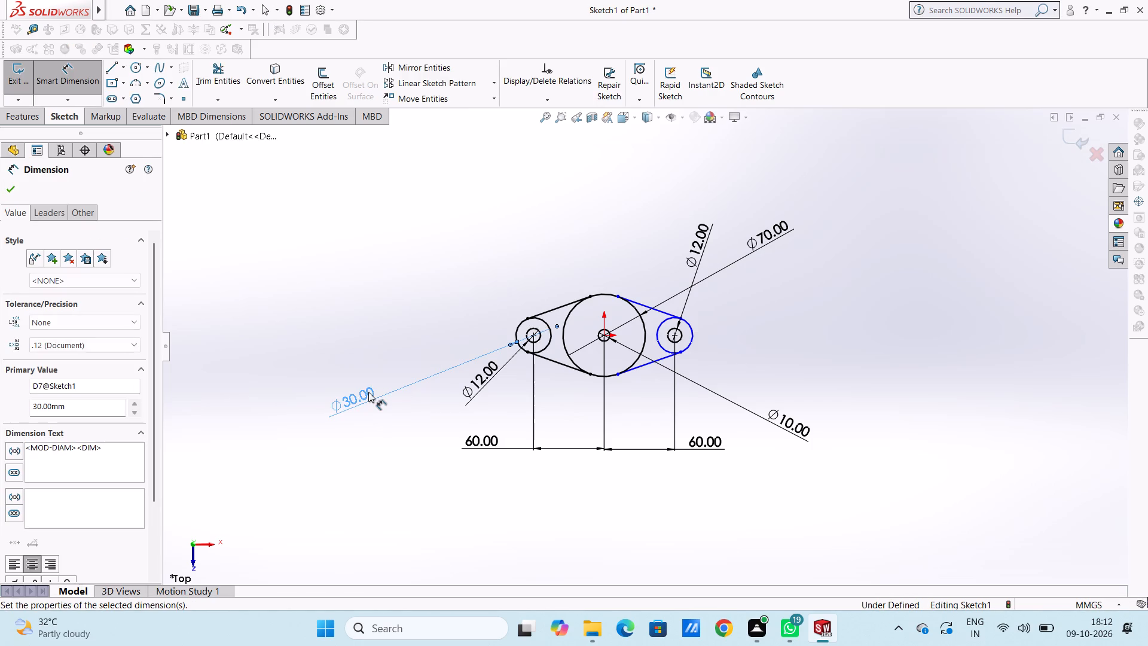
pyautogui.click(430, 276)
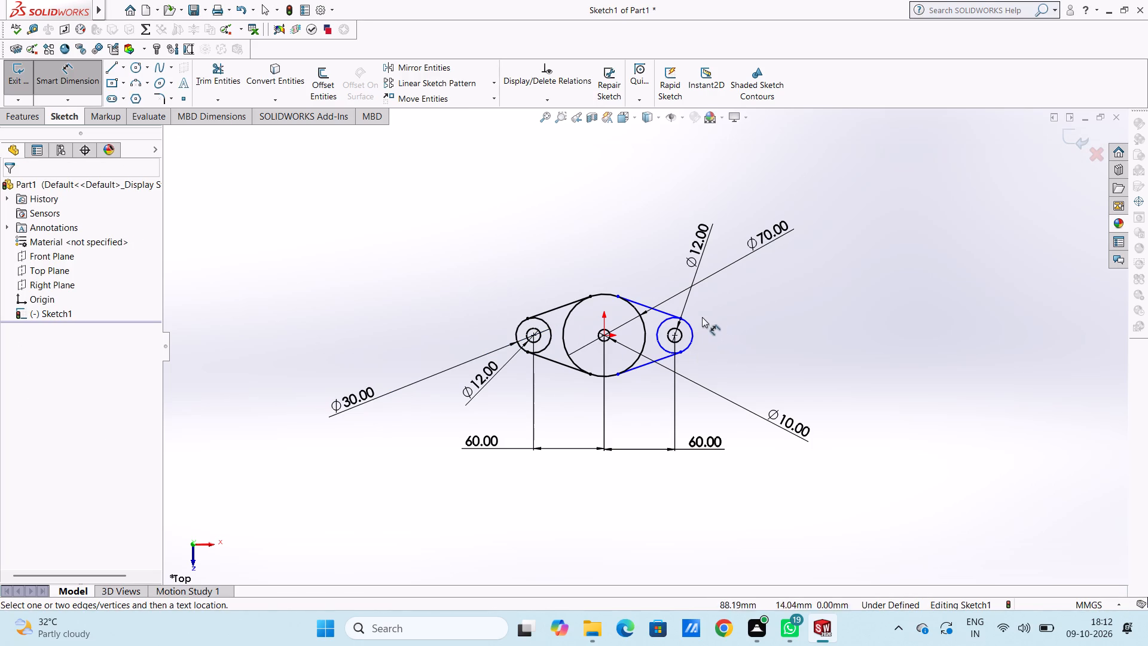
# Dimension the diameter of the right-hand outer circle as 30 mm.
pyautogui.moveTo(691, 331); pyautogui.dragTo(704, 330)
pyautogui.click(883, 249)
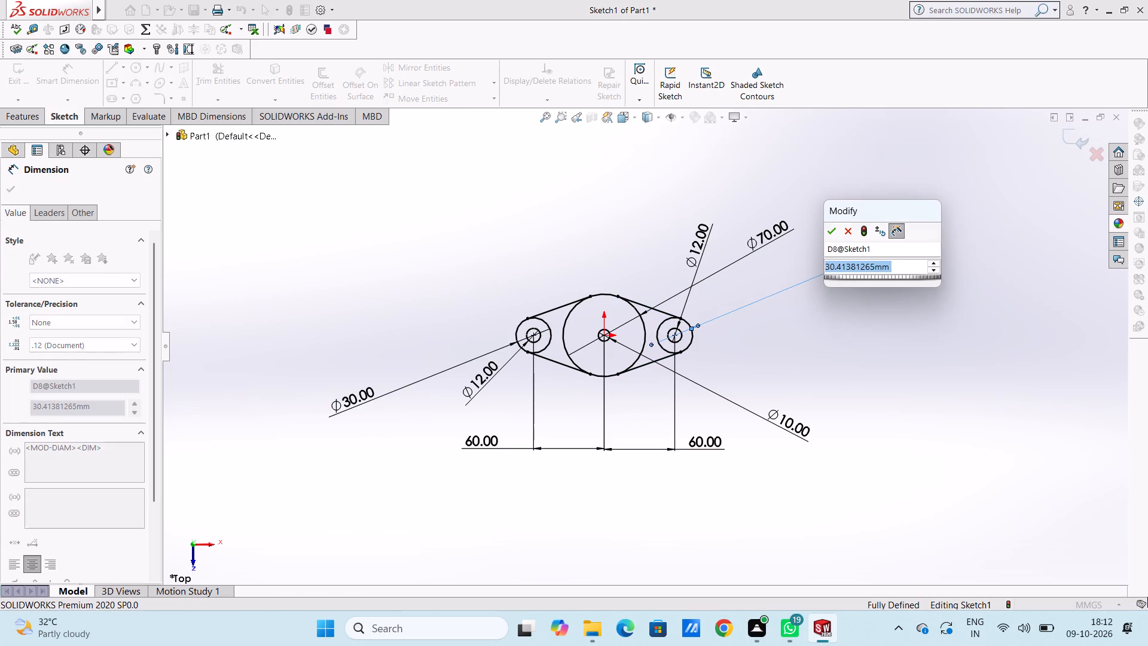
pyautogui.write('30')
pyautogui.press('Return')
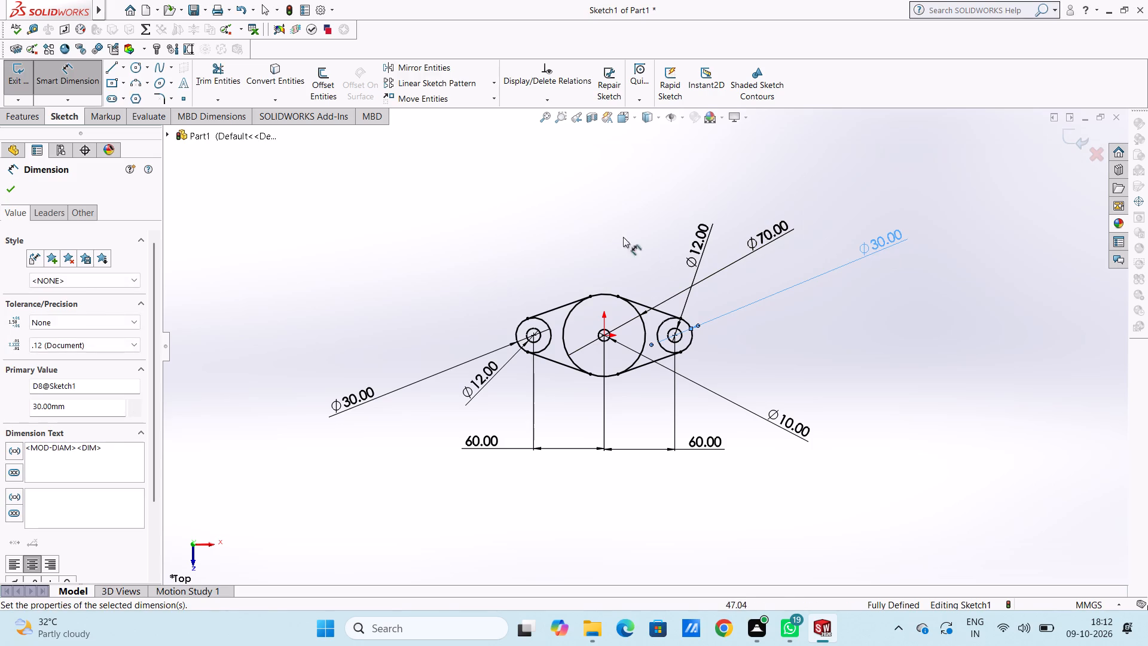
pyautogui.click(601, 237)
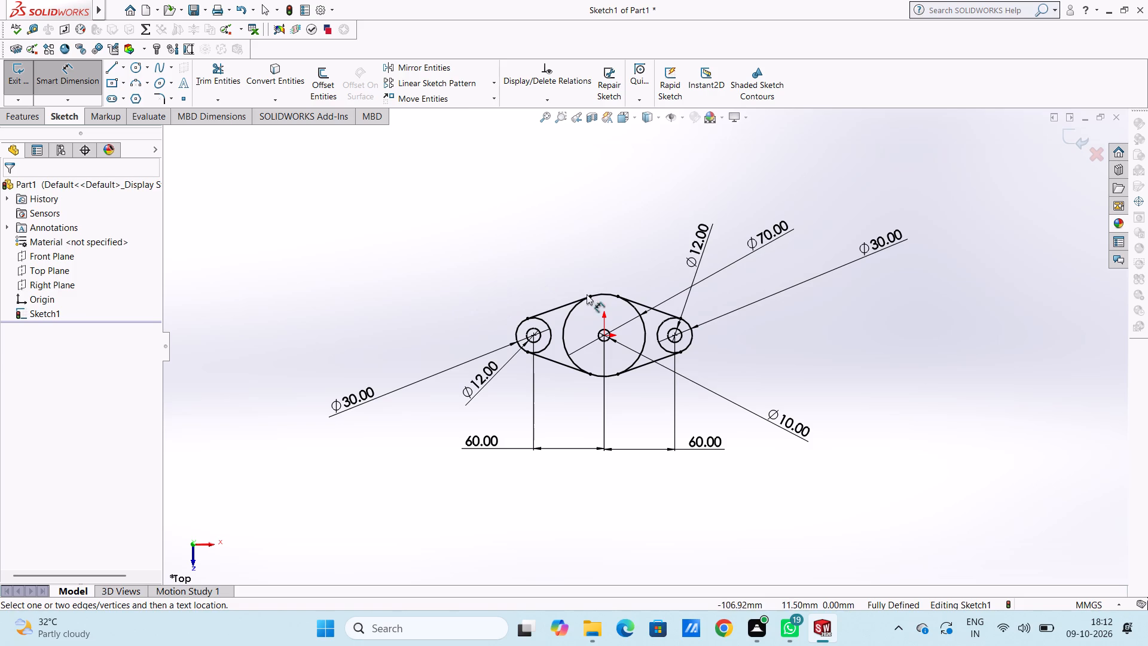
# Trim the inner arcs of the large central circle and both outer circles, leaving one continuous outline around the three holes.
pyautogui.click(222, 75)
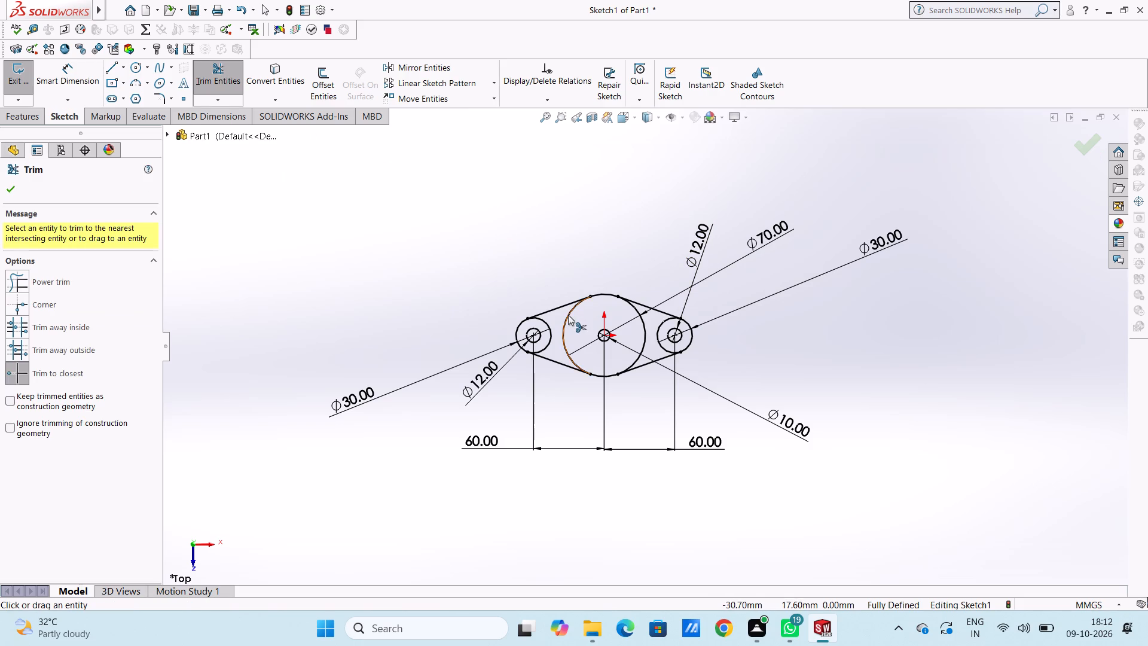
pyautogui.click(568, 315)
pyautogui.click(643, 323)
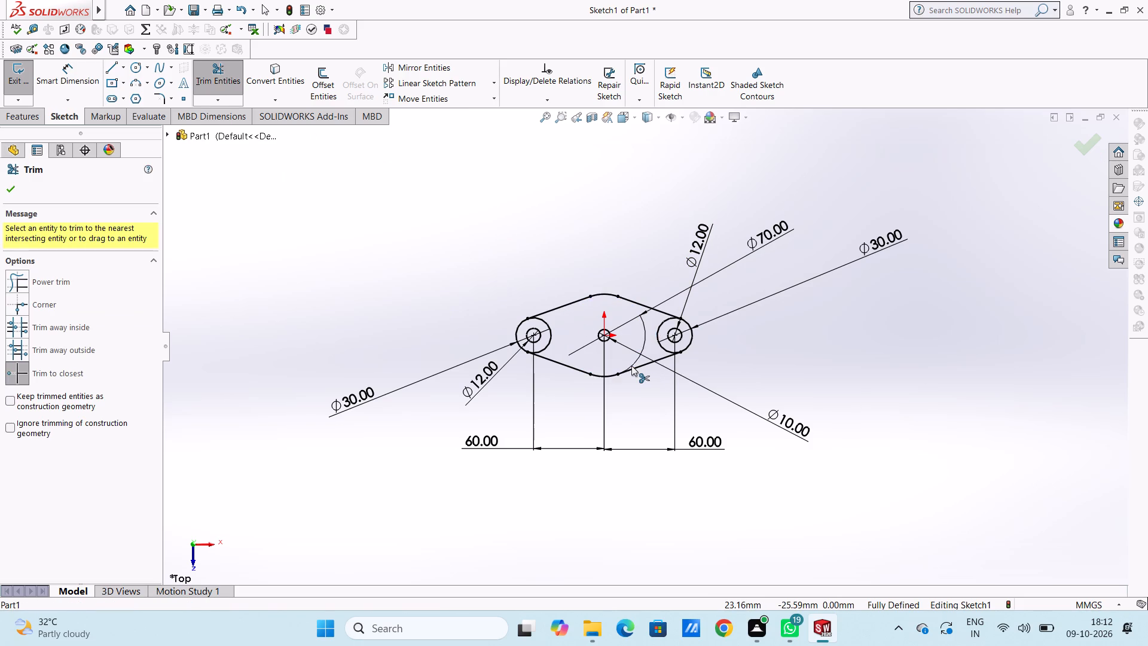
pyautogui.scroll(-3, 631, 365)
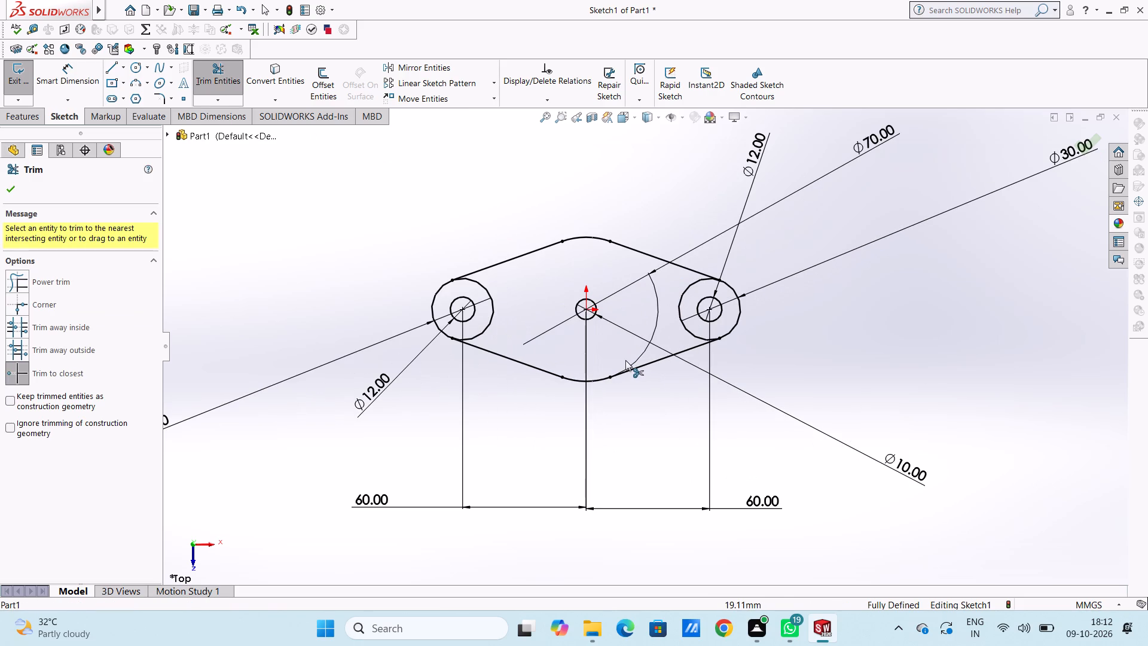
pyautogui.scroll(3, 625, 360)
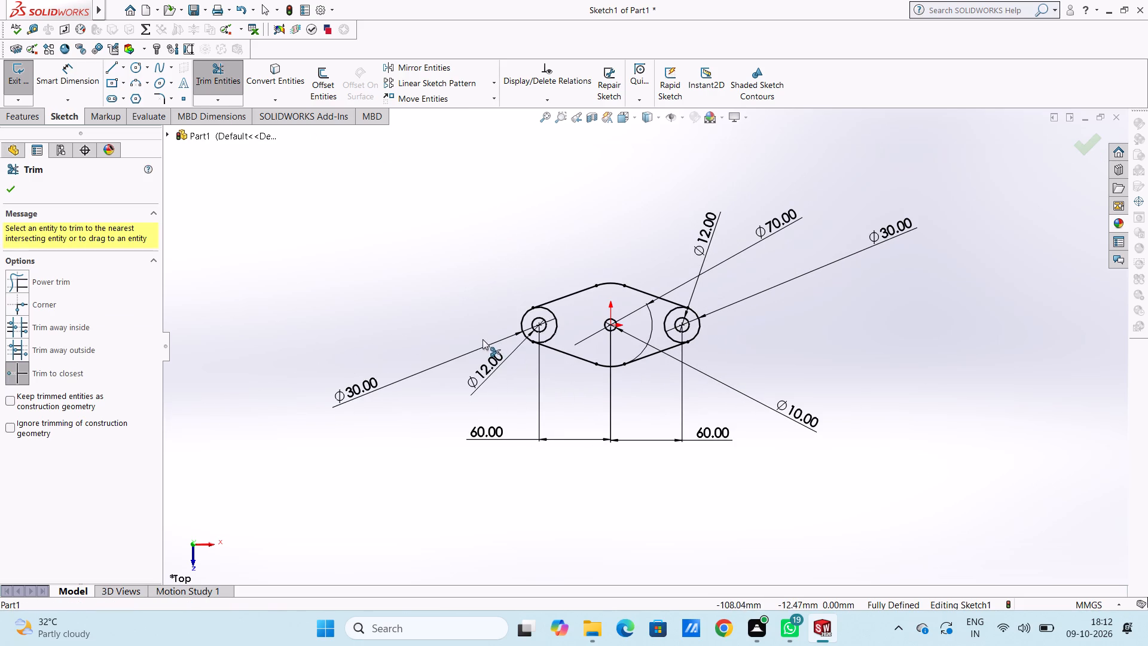
pyautogui.click(552, 313)
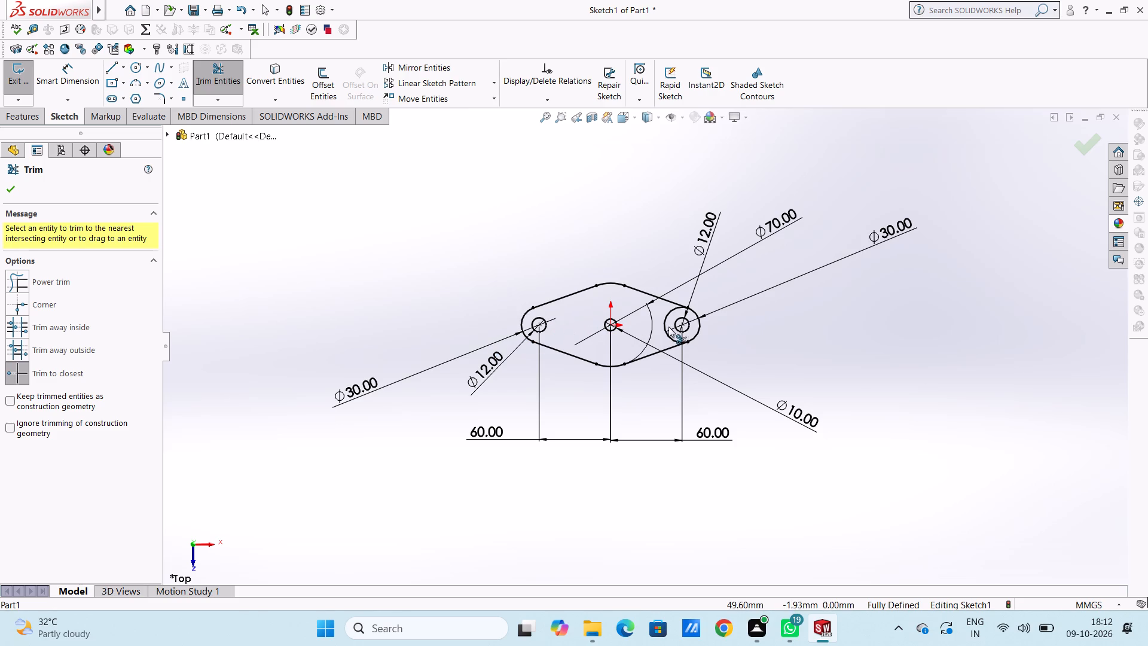
pyautogui.click(665, 325)
pyautogui.click(13, 191)
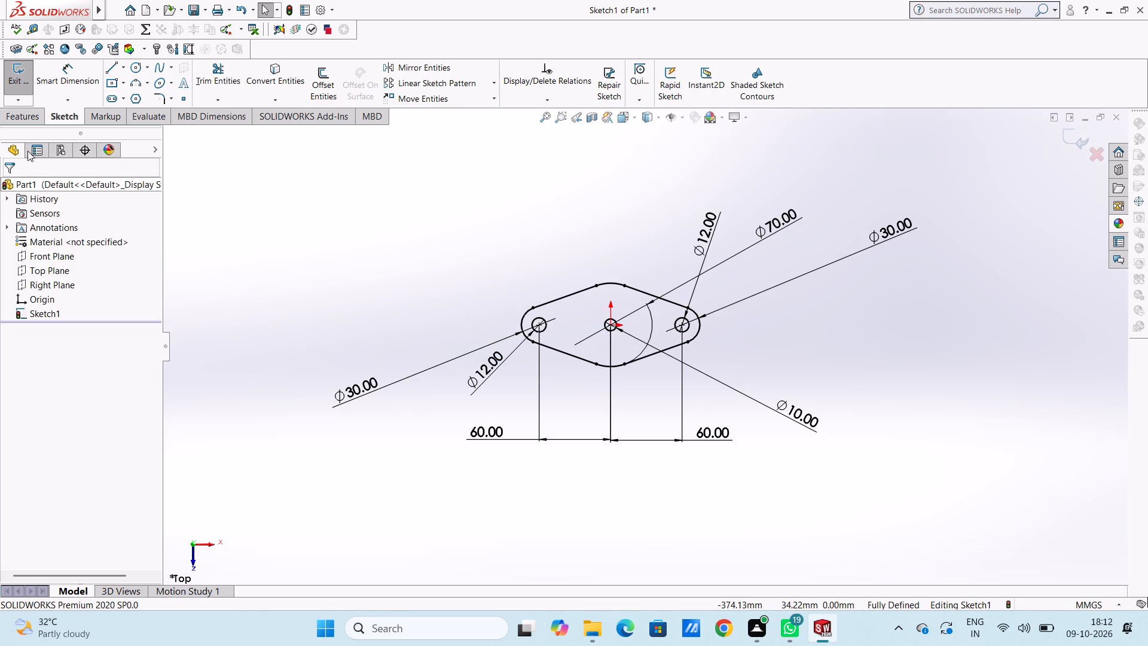
# Extrude the flange outline sketch with its three holes as a blind boss 10 mm thick.
pyautogui.click(34, 112)
pyautogui.click(28, 87)
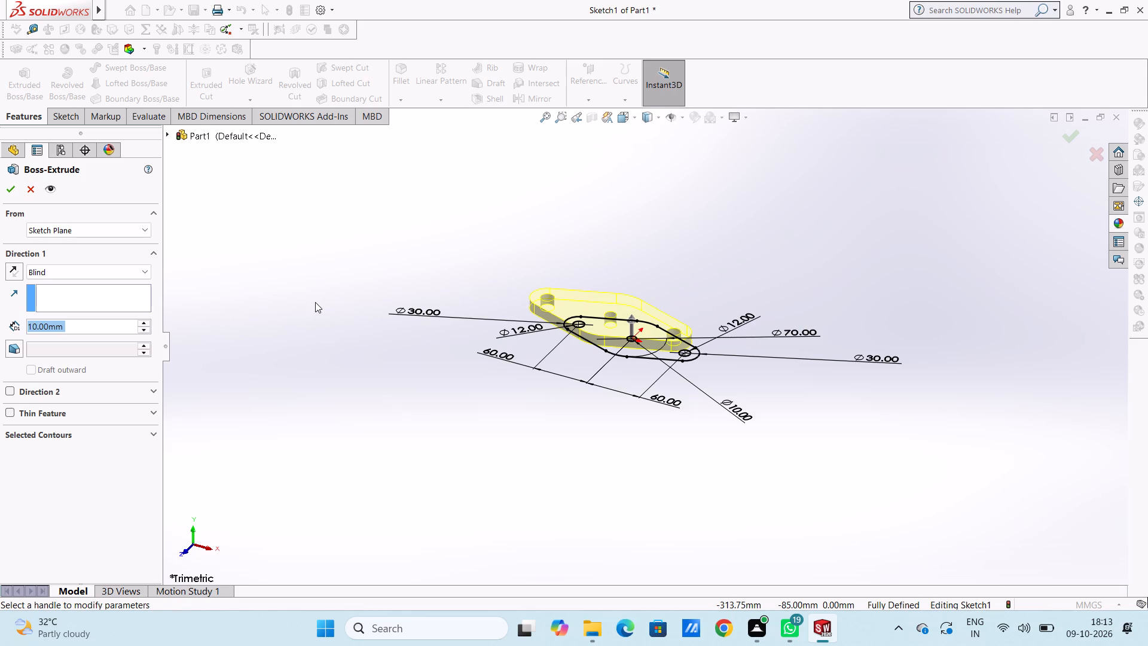
pyautogui.click(5, 192)
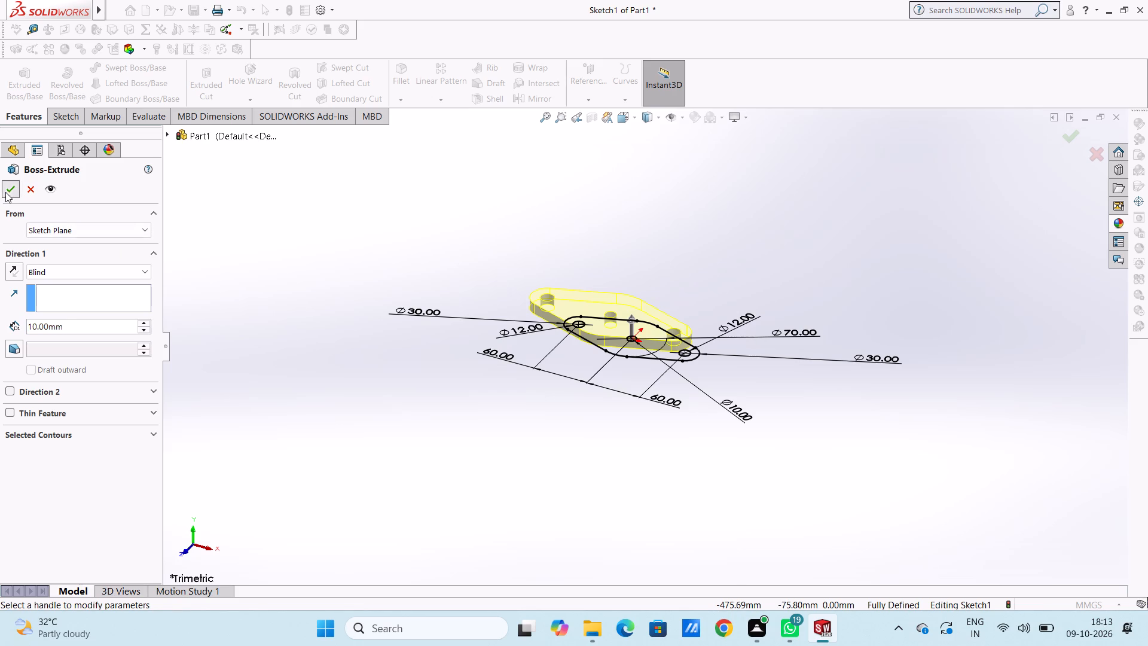
pyautogui.click(264, 294)
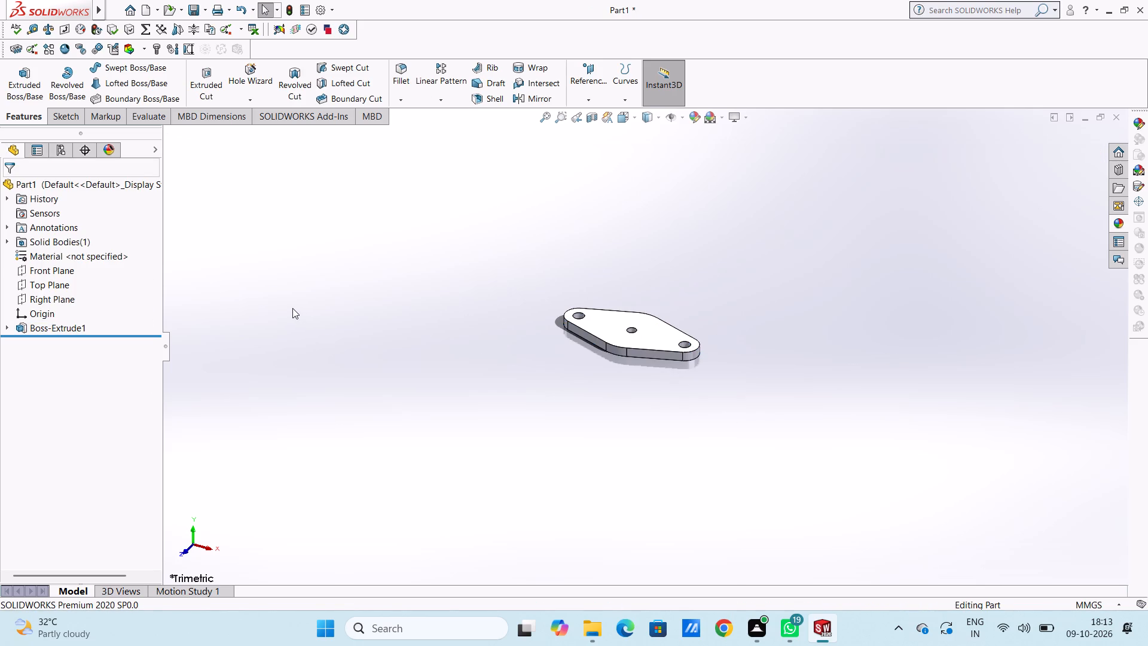
# On the plate's top face, sketch two concentric circles at the origin with radii of 5 mm and 20 mm.
pyautogui.moveTo(292, 308); pyautogui.dragTo(370, 403, button='middle')
pyautogui.moveTo(367, 403); pyautogui.dragTo(358, 407, button='middle')
pyautogui.hotkey('ctrl', '5')
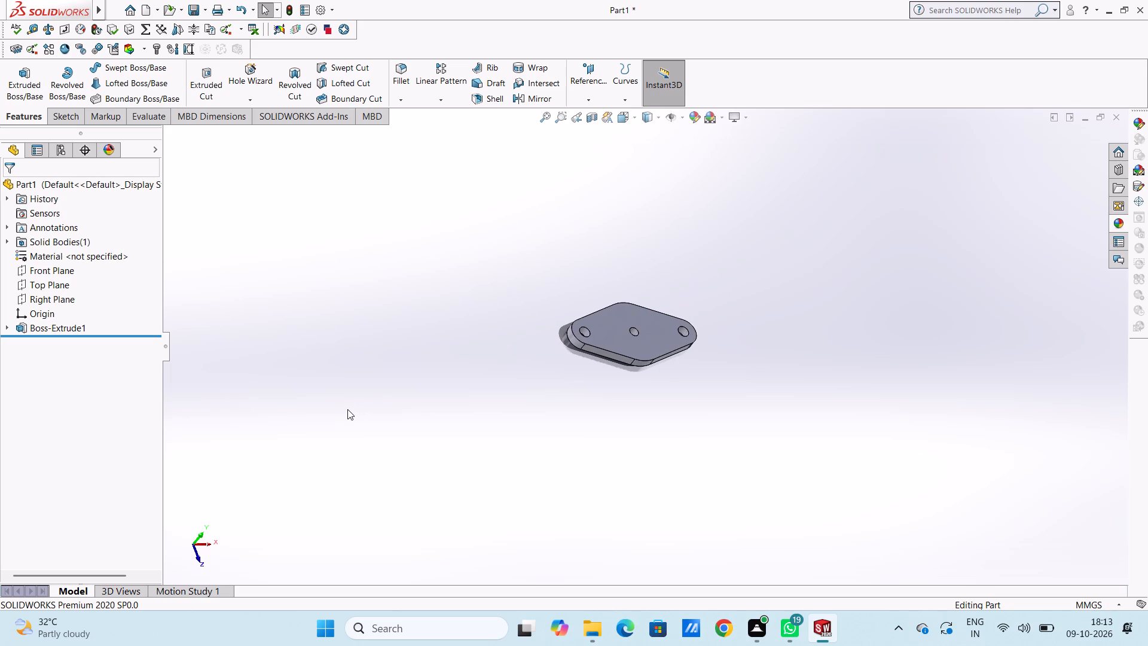
pyautogui.scroll(2, 352, 410)
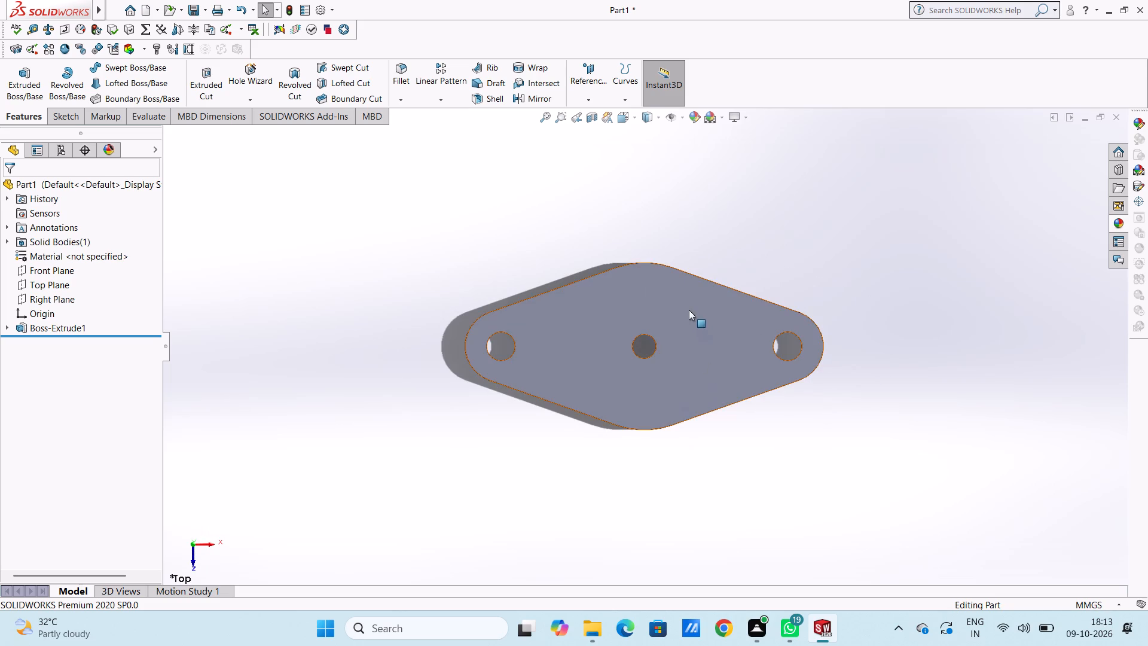
pyautogui.click(689, 310)
pyautogui.click(743, 275)
pyautogui.click(722, 229)
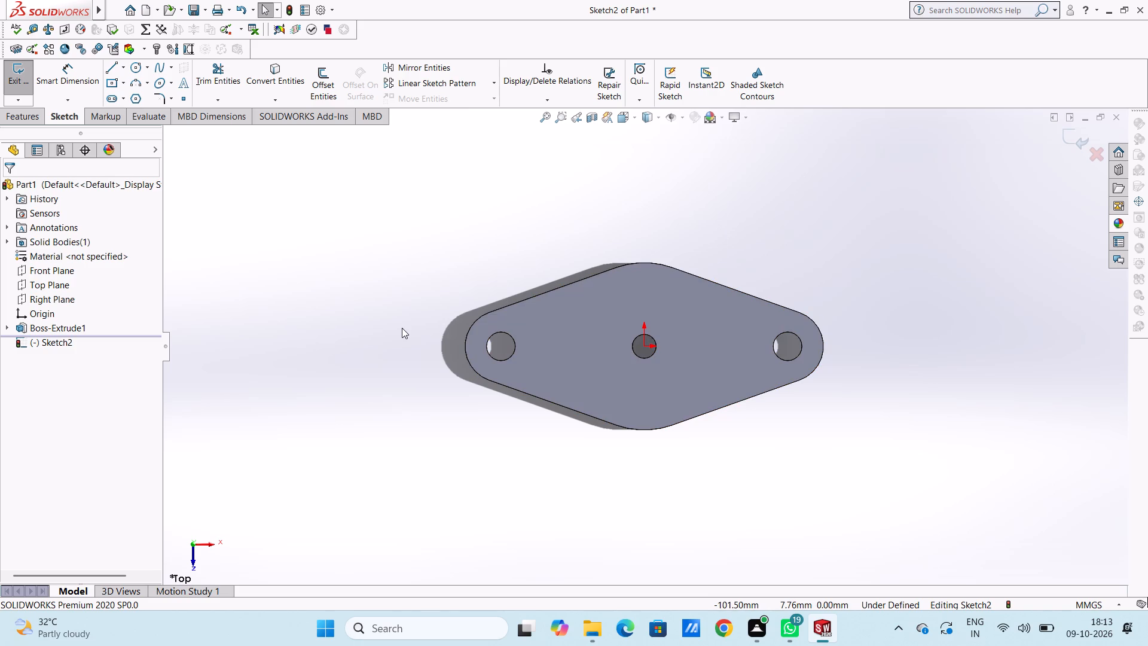
pyautogui.click(134, 68)
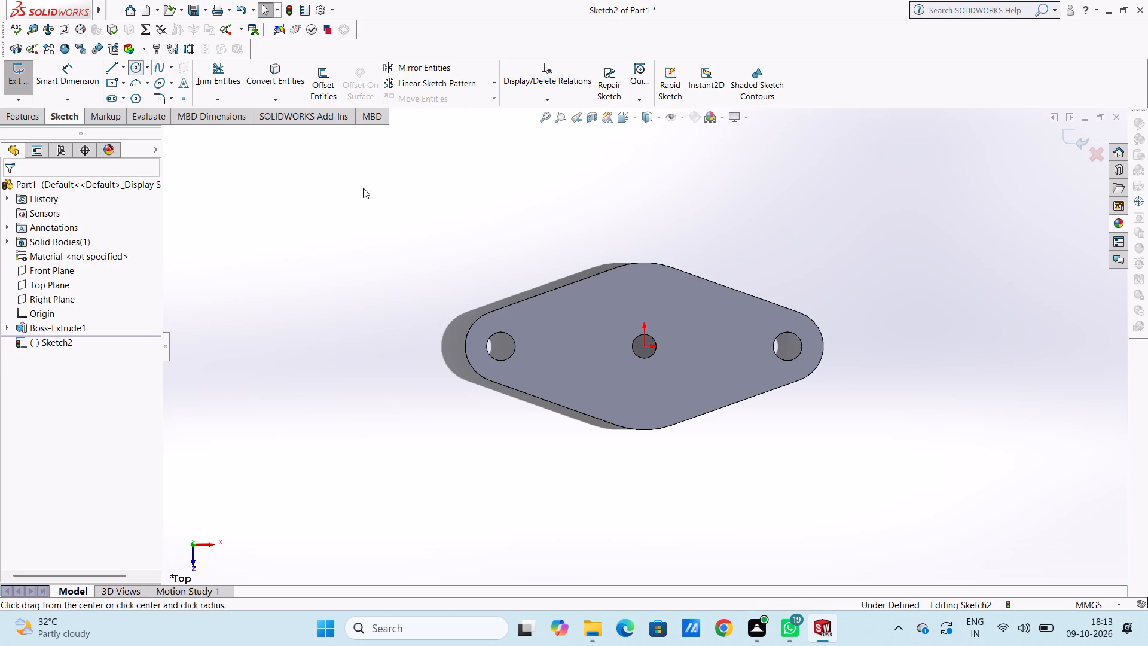
pyautogui.click(646, 346)
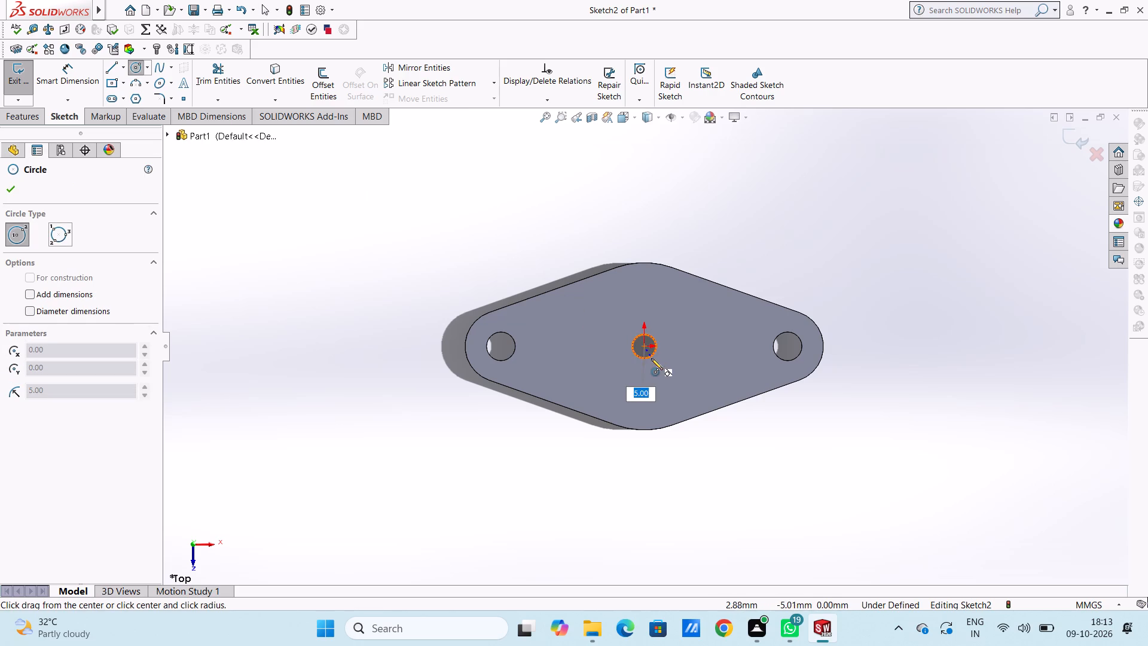
pyautogui.click(651, 358)
pyautogui.click(644, 346)
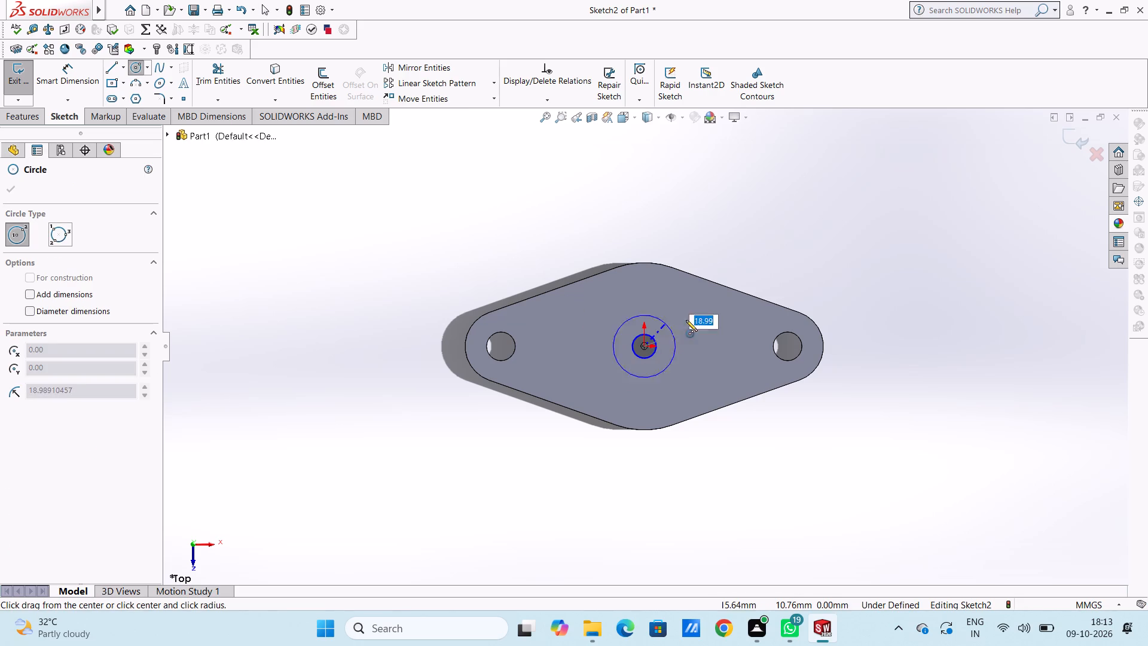
pyautogui.write('20')
pyautogui.press('Return')
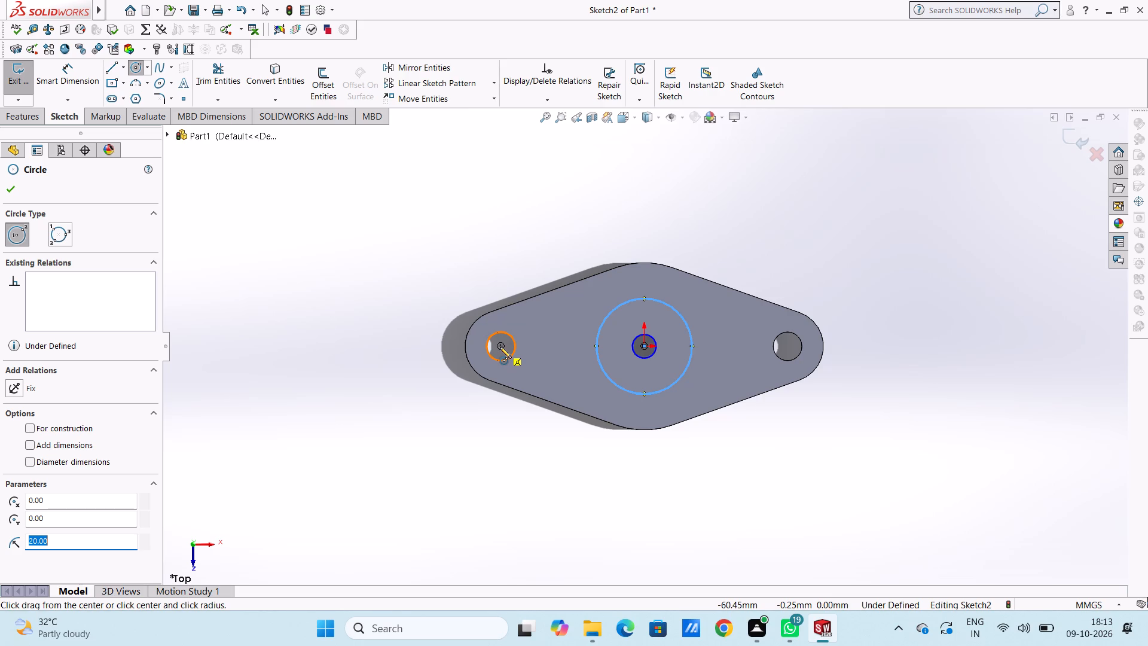
# Sketch two concentric circles on each end hole: 6 mm inner radii, outer radii about 9.8 mm on the left and 9.3 mm on the right.
pyautogui.click(500, 346)
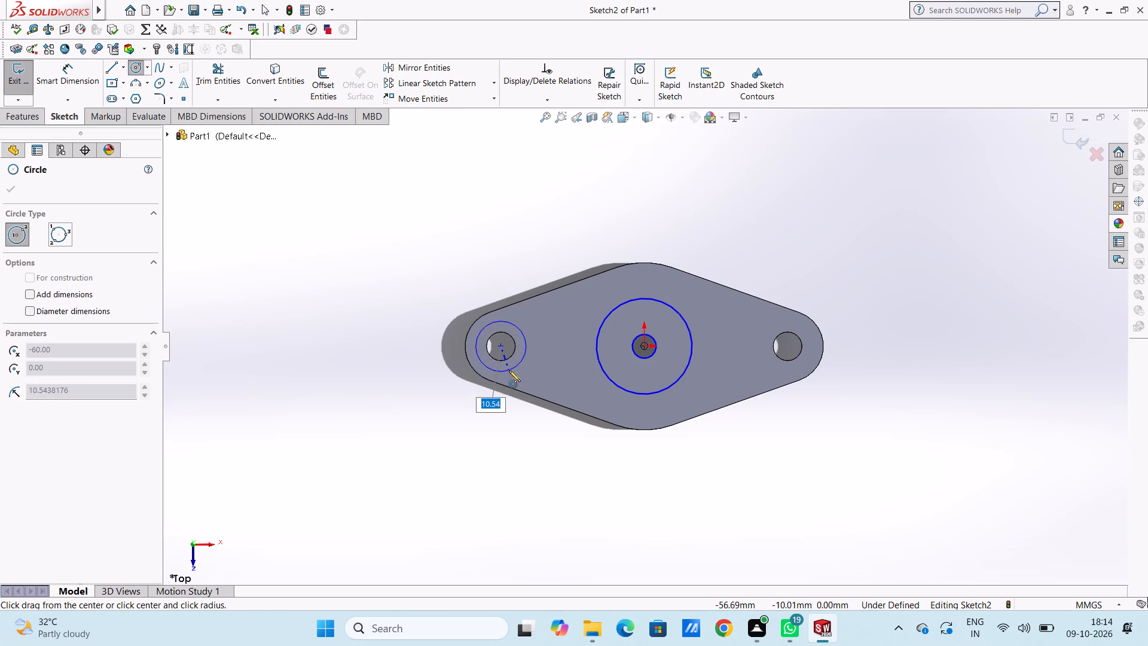
pyautogui.click(509, 361)
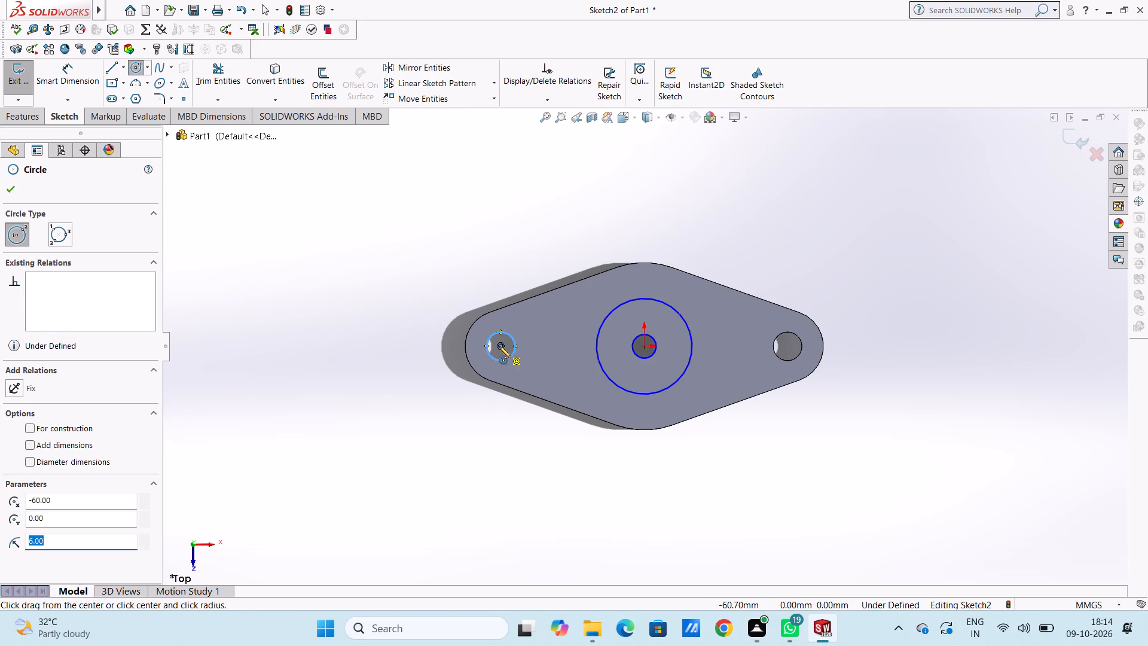
pyautogui.click(500, 345)
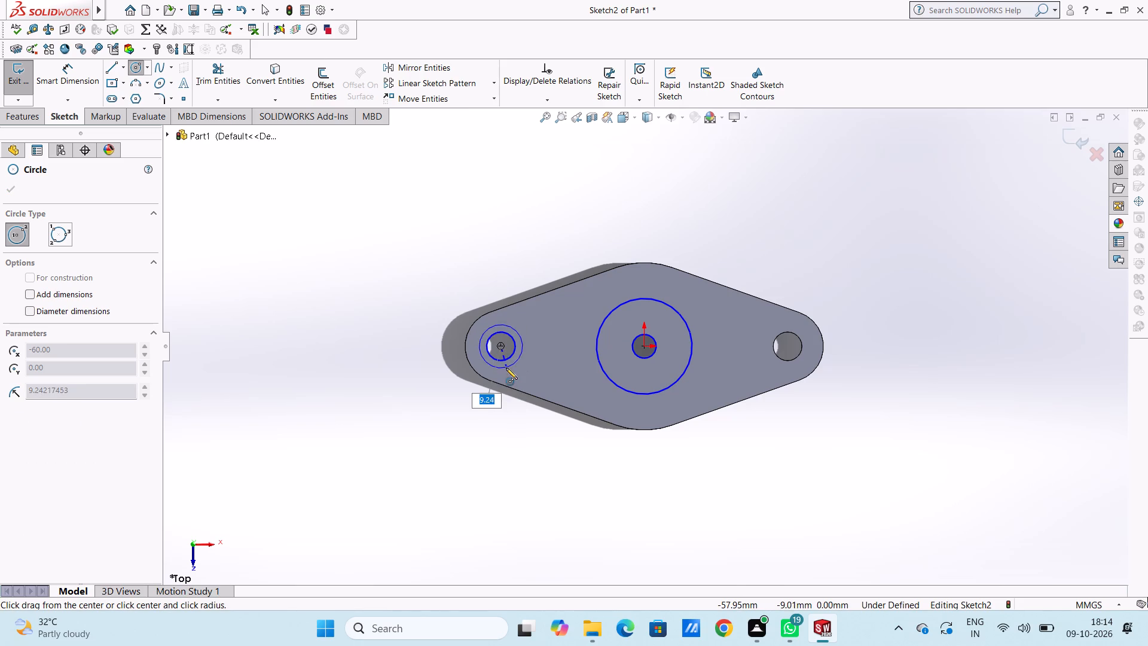
pyautogui.click(511, 367)
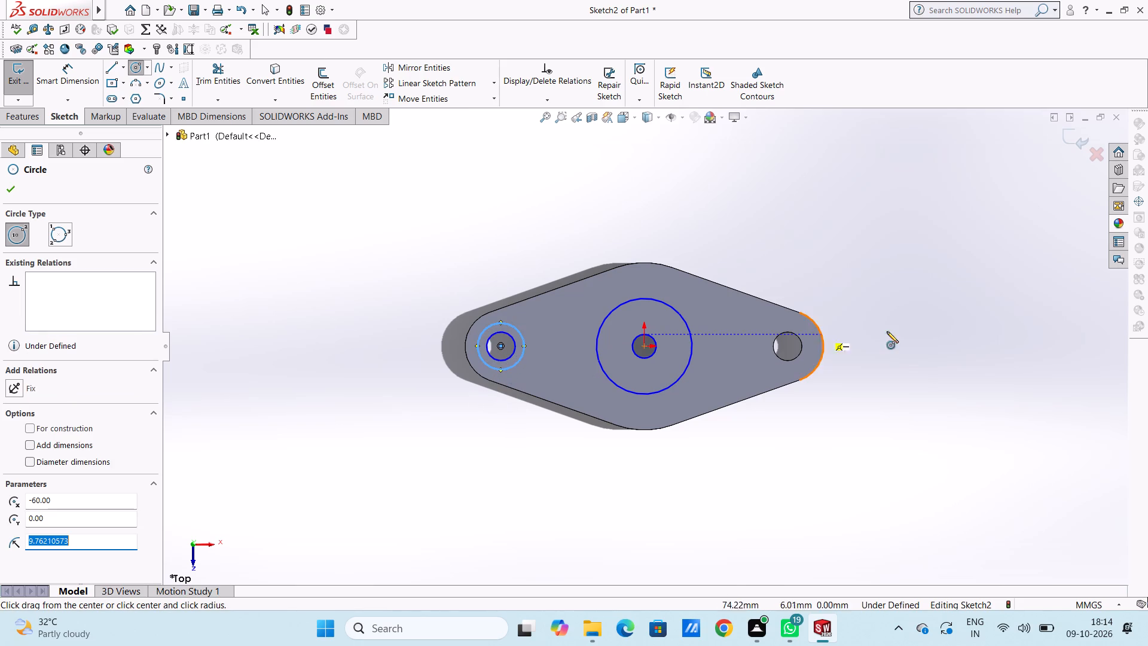
pyautogui.click(787, 348)
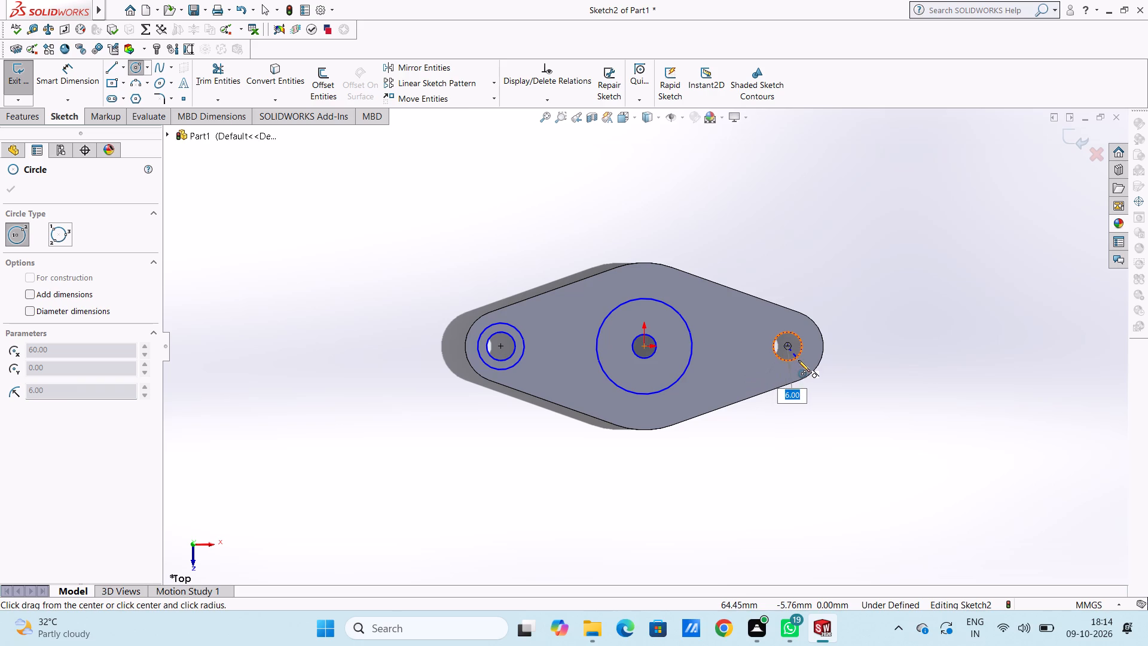
pyautogui.click(798, 360)
pyautogui.click(790, 346)
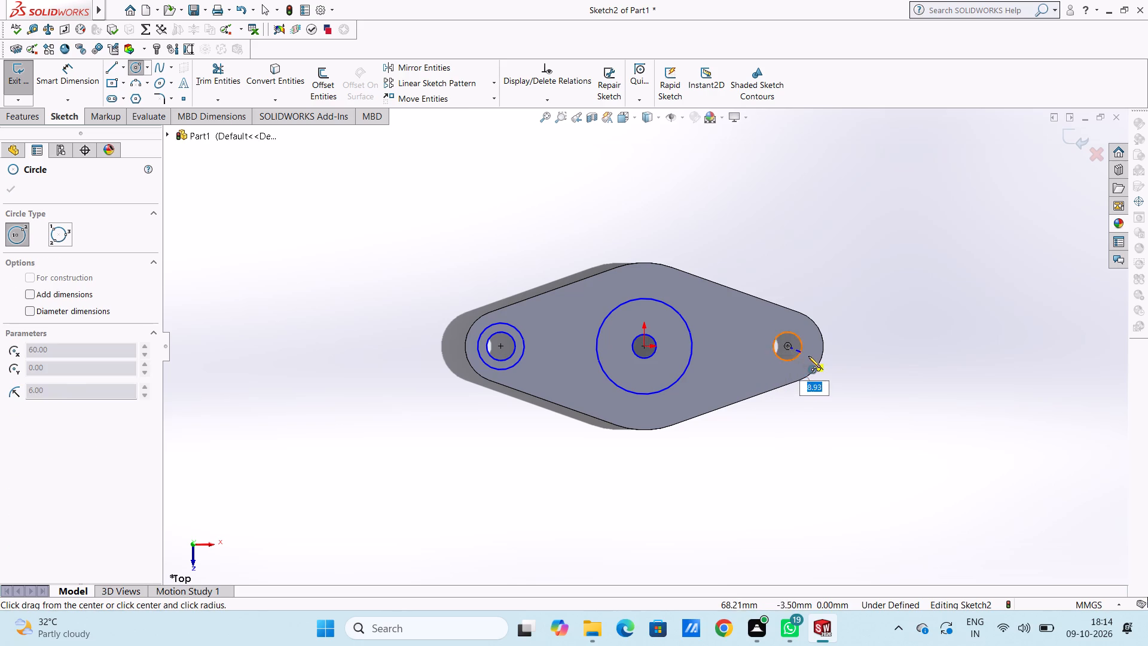
pyautogui.click(805, 359)
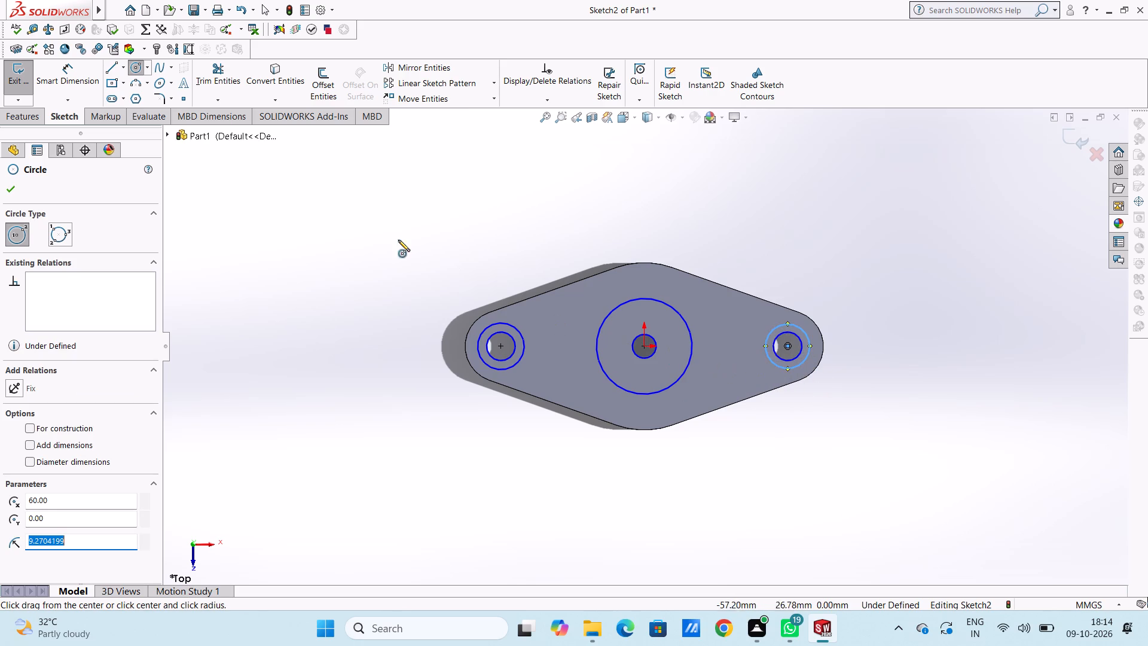
pyautogui.click(7, 190)
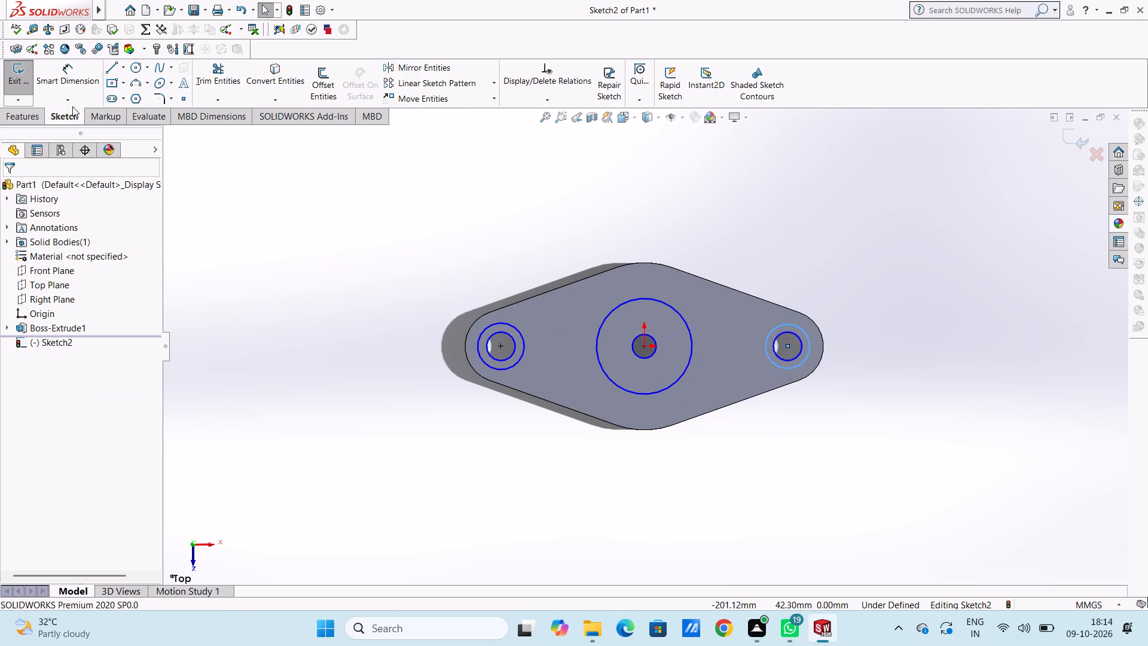
# Dimension the diameters of the larger circles around the left and right end holes as 20 mm each.
pyautogui.click(74, 75)
pyautogui.click(480, 356)
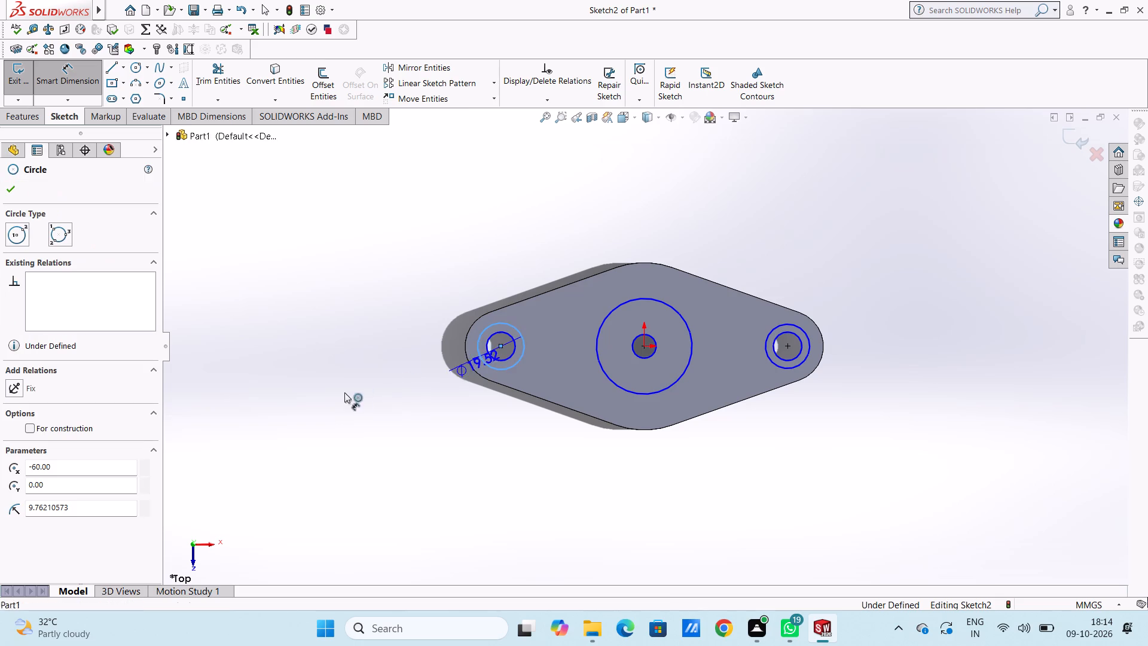
pyautogui.click(310, 415)
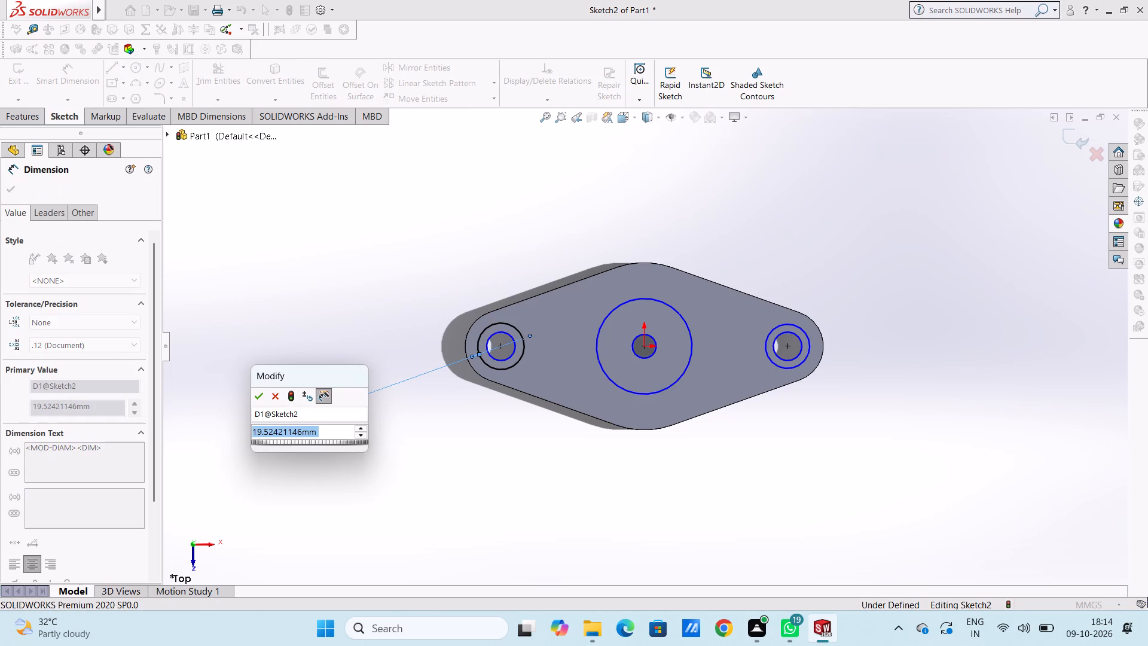
pyautogui.write('20')
pyautogui.press('Return')
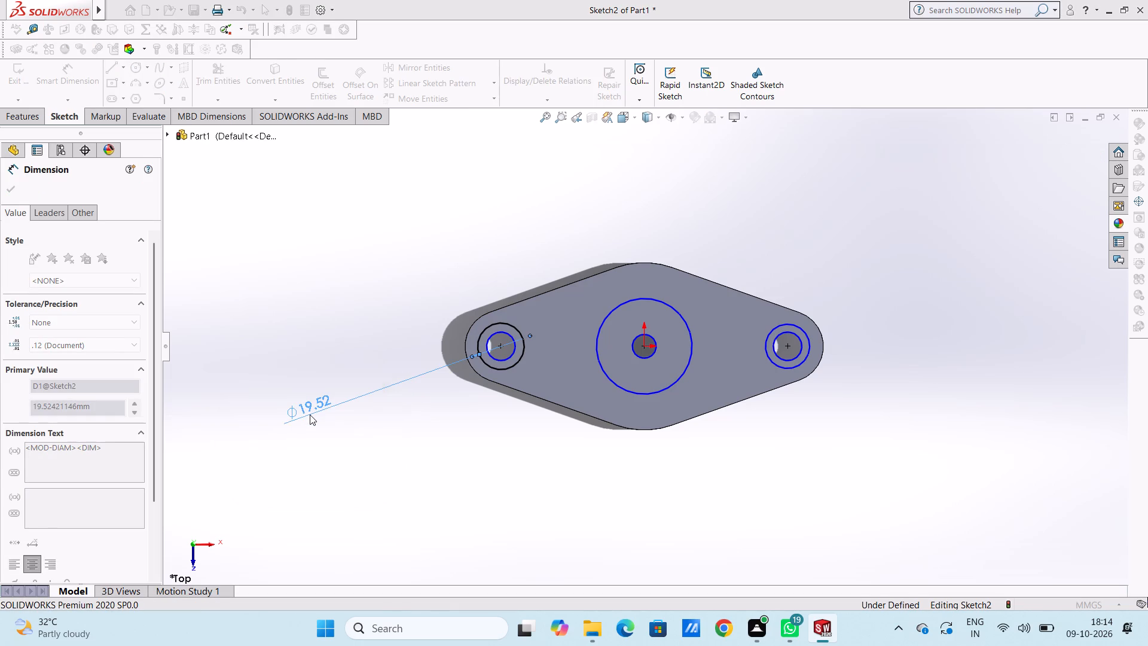
pyautogui.click(413, 278)
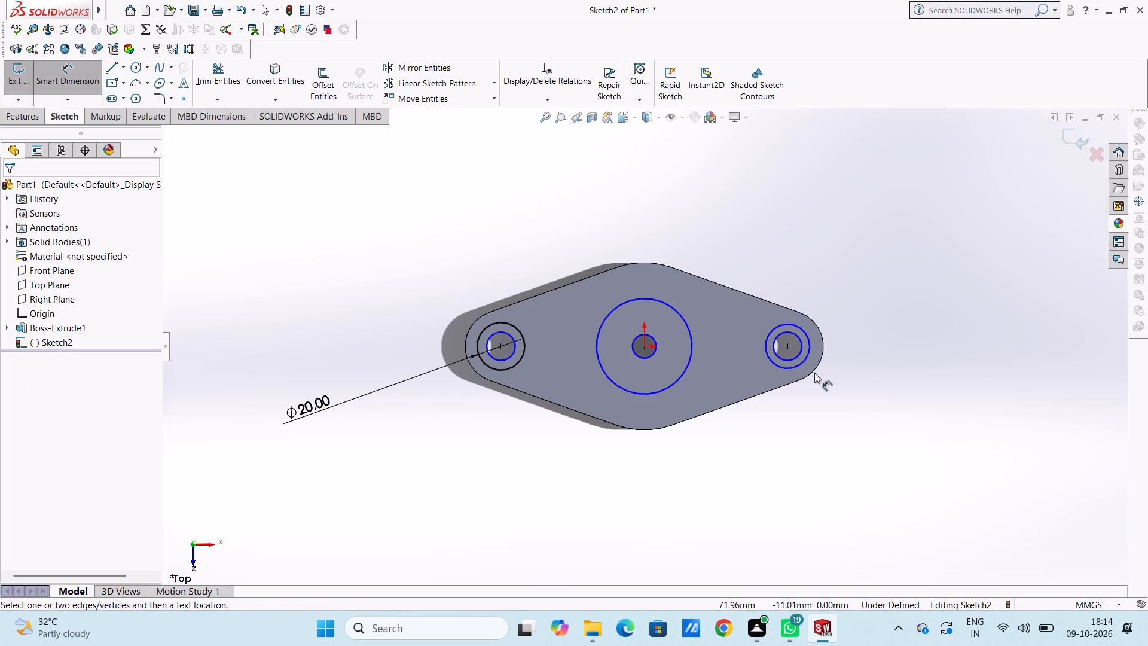
pyautogui.click(806, 362)
pyautogui.click(921, 464)
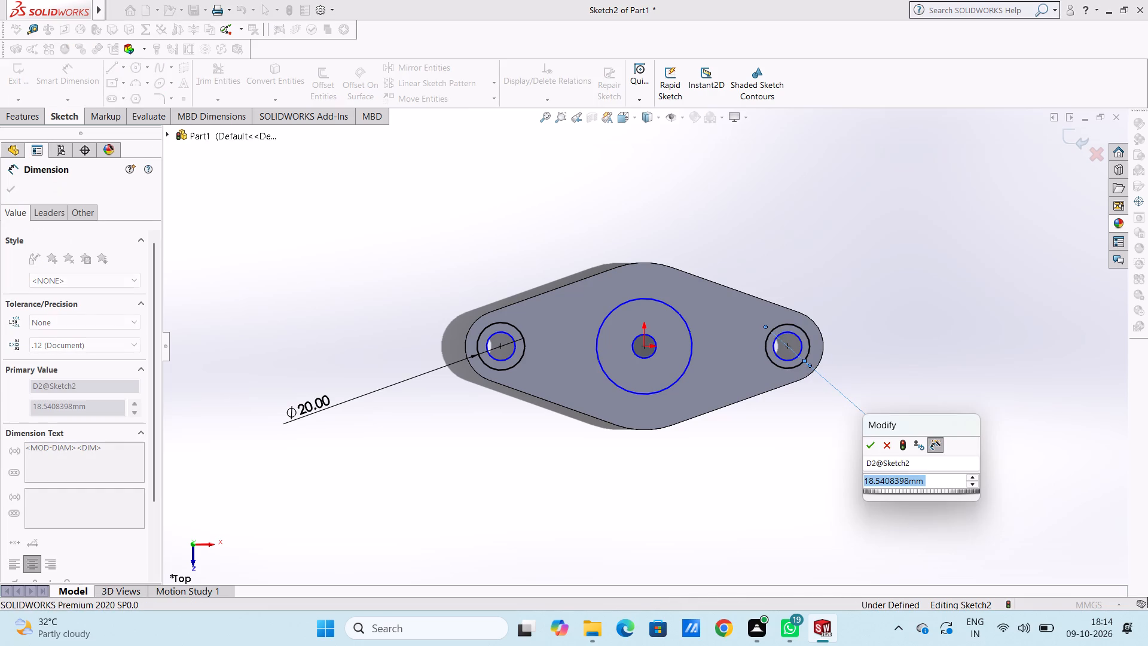
pyautogui.write('20')
pyautogui.press('Return')
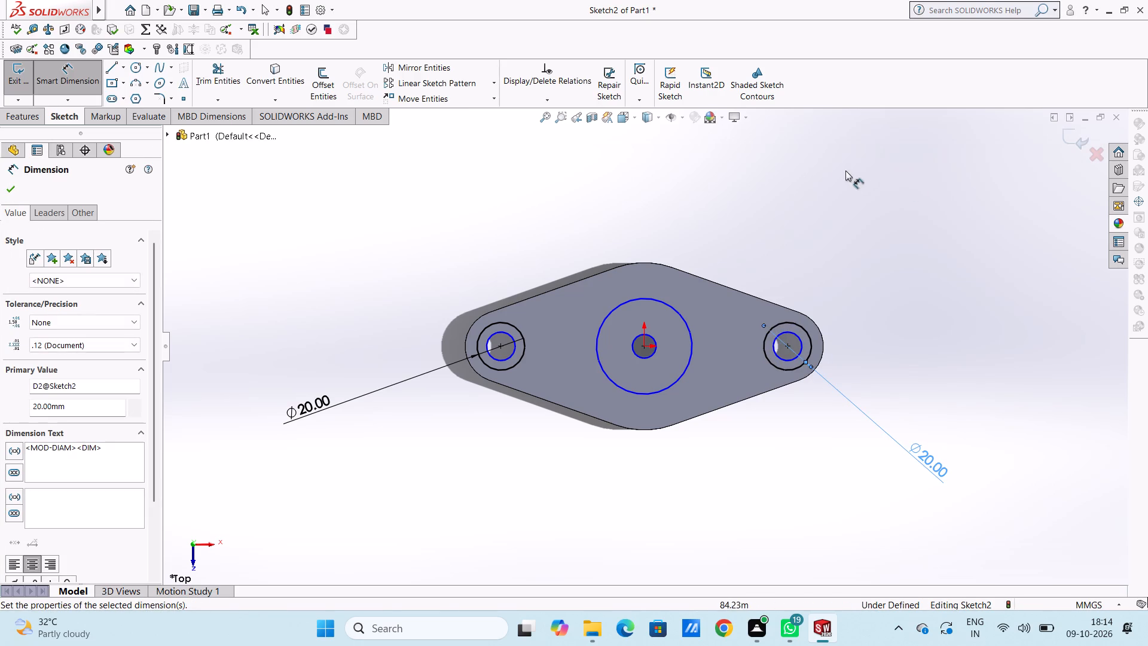
pyautogui.click(799, 217)
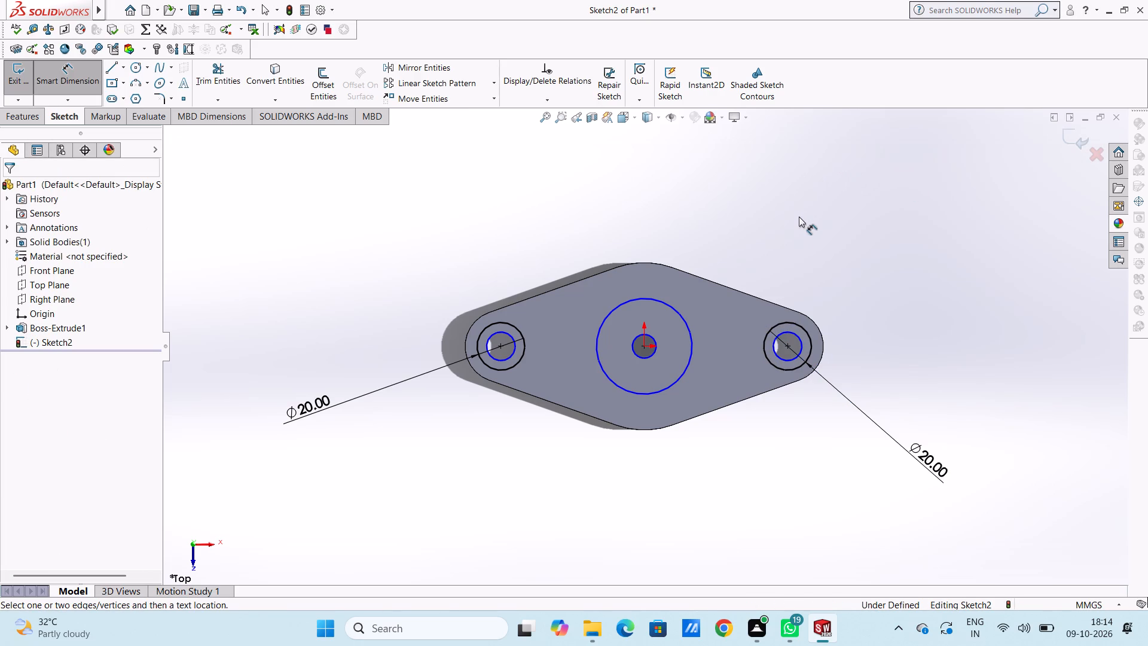
# Dimension the diameters of the smaller circles on the left and right end holes as 12 mm each.
pyautogui.click(499, 361)
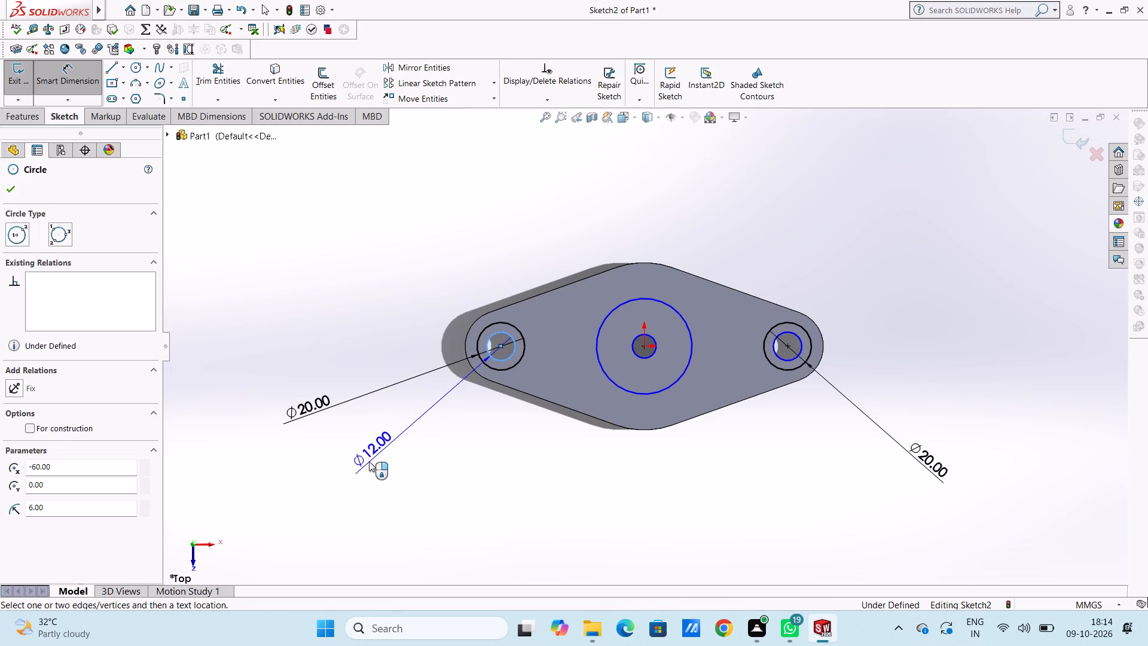
pyautogui.click(363, 460)
pyautogui.click(309, 440)
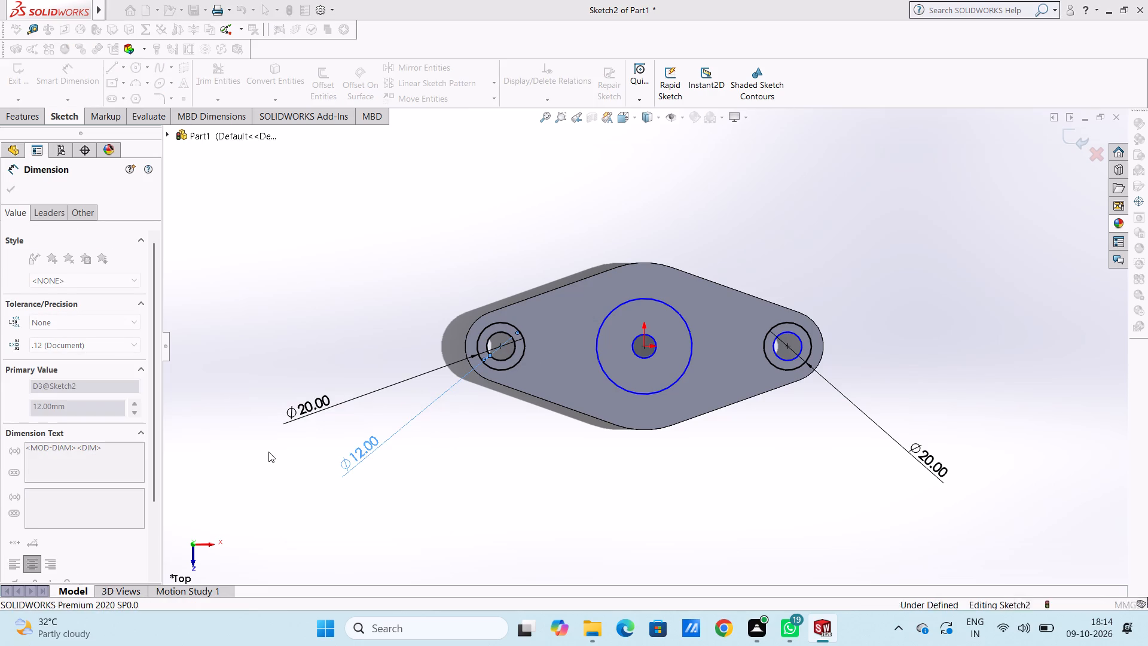
pyautogui.click(265, 453)
pyautogui.click(802, 346)
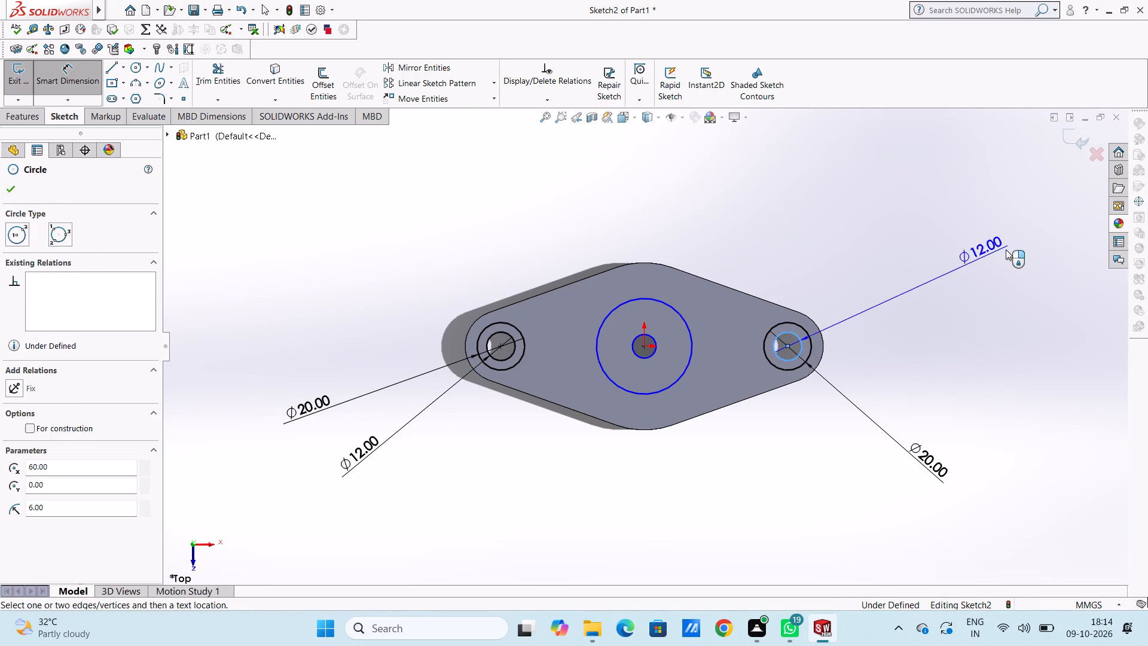
pyautogui.click(1006, 249)
pyautogui.click(955, 234)
pyautogui.click(917, 237)
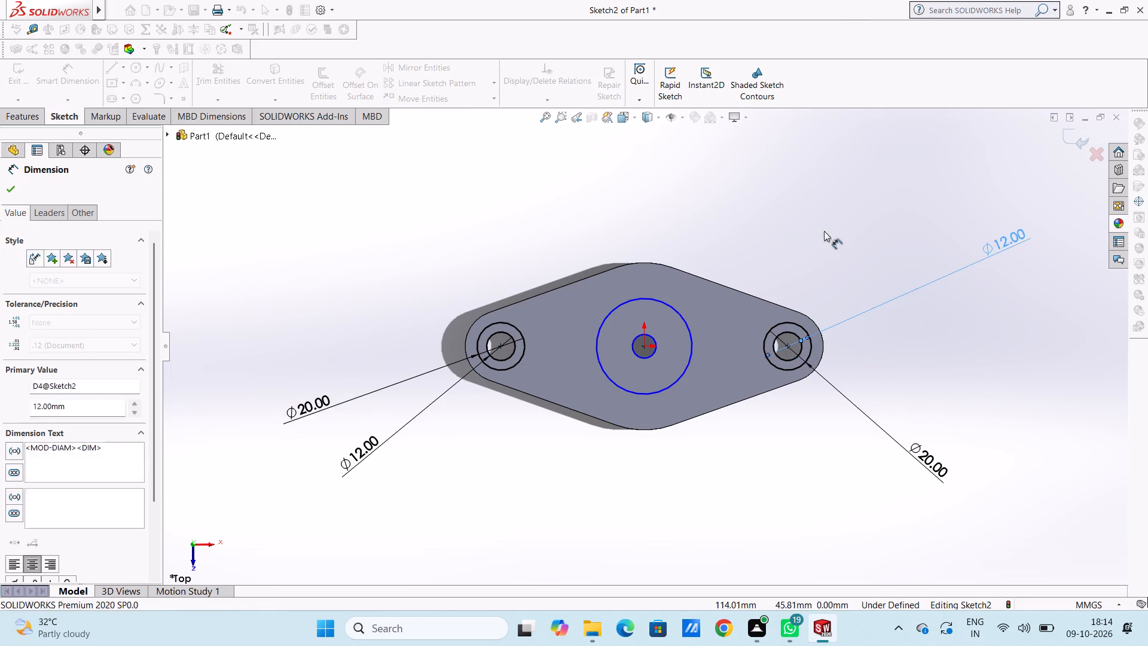
# Dimension the two central circles, the inner one as 10 mm and the outer one as 40 mm in diameter.
pyautogui.click(655, 336)
pyautogui.click(835, 242)
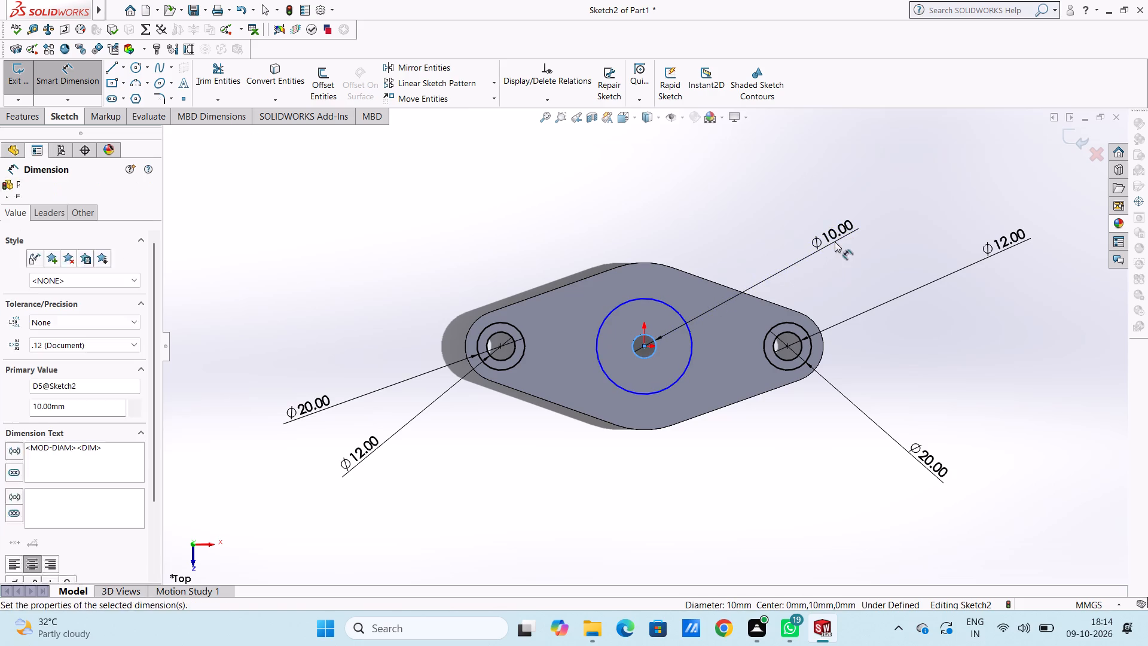
pyautogui.click(782, 222)
pyautogui.click(759, 222)
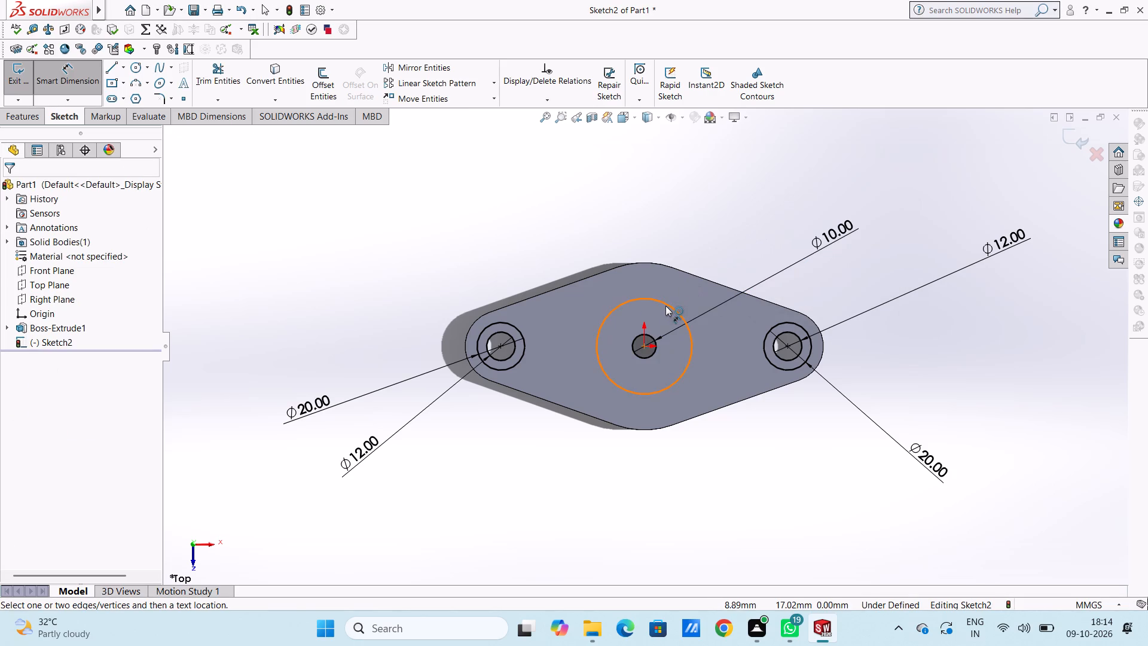
pyautogui.click(665, 306)
pyautogui.click(435, 200)
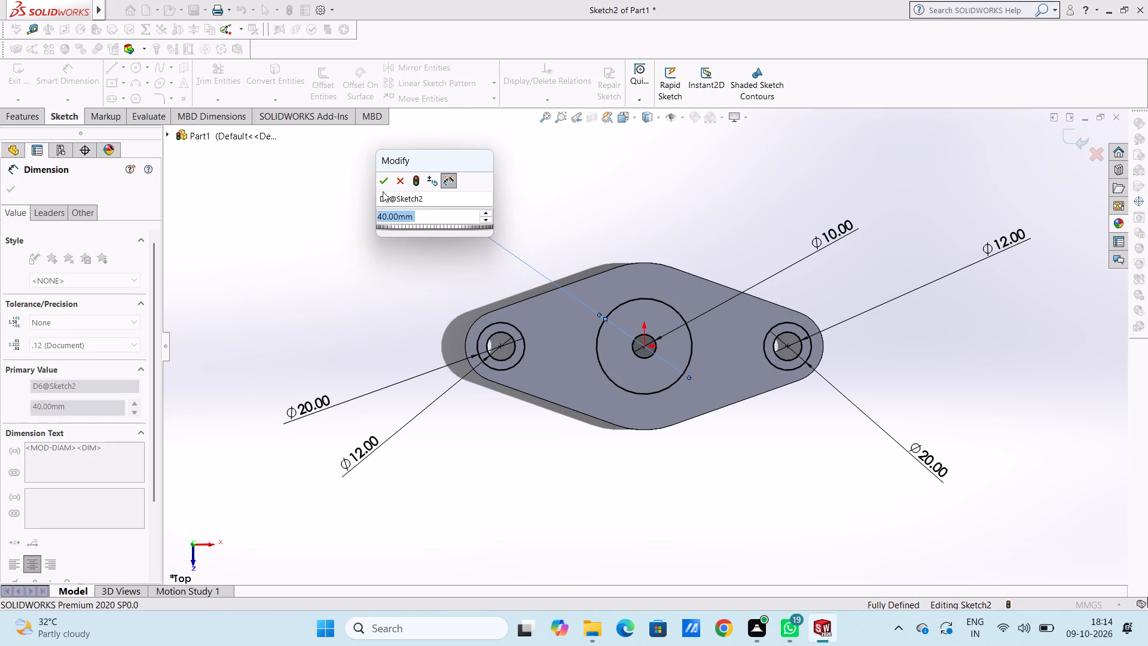
pyautogui.click(382, 187)
pyautogui.click(362, 246)
# Extrude the sketched rings around the three holes as bosses 20 mm high, merged with the plate.
pyautogui.scroll(2, 464, 276)
pyautogui.moveTo(475, 306); pyautogui.dragTo(462, 266, button='middle')
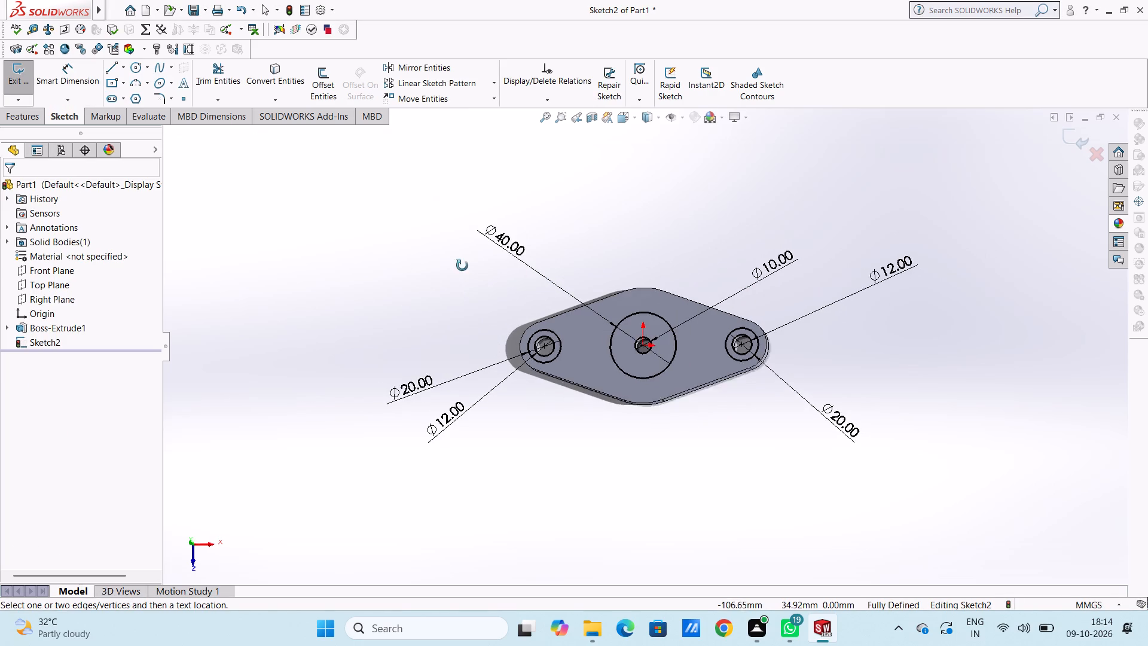
pyautogui.moveTo(462, 266); pyautogui.dragTo(461, 259, button='middle')
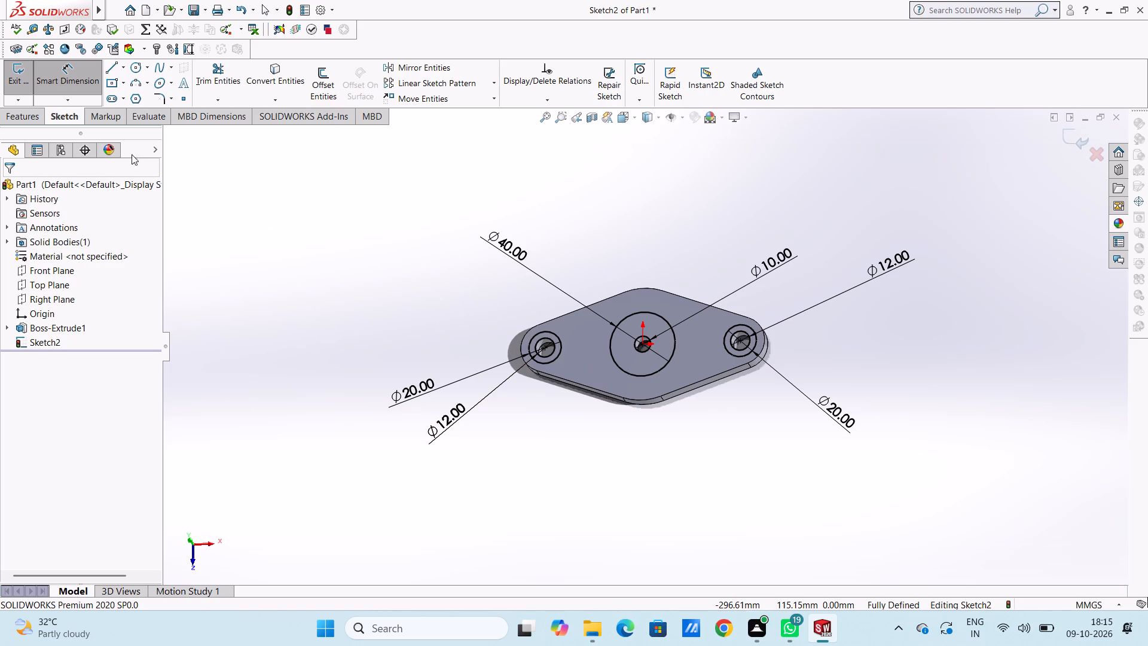
pyautogui.click(58, 78)
pyautogui.click(28, 118)
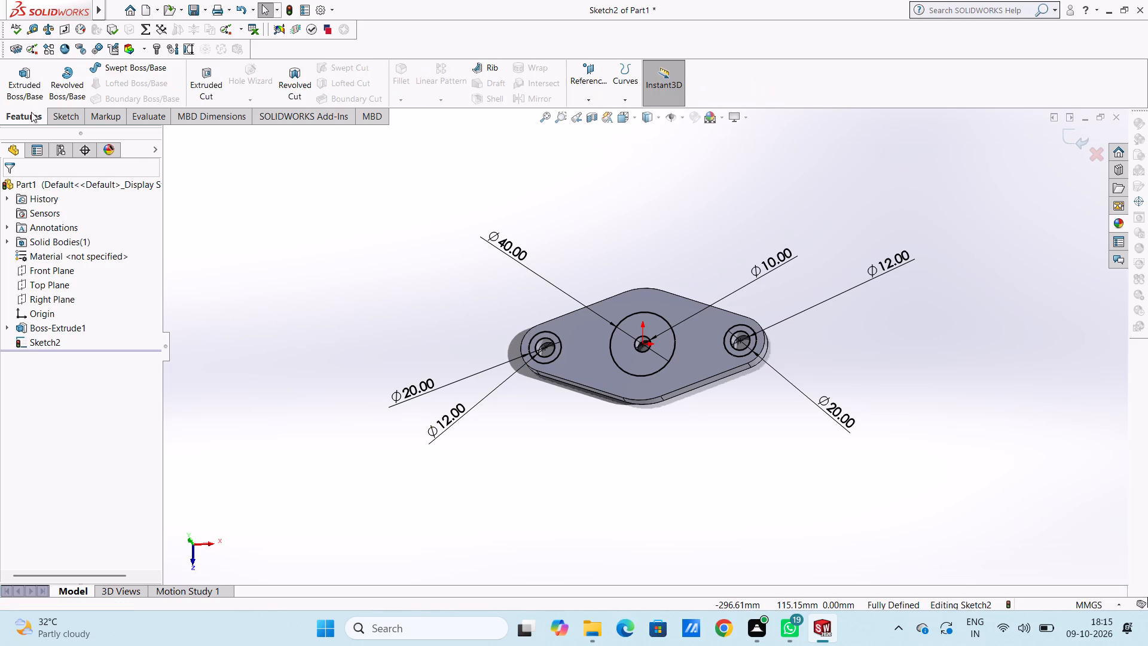
pyautogui.click(28, 79)
pyautogui.moveTo(398, 402); pyautogui.dragTo(390, 367, button='middle')
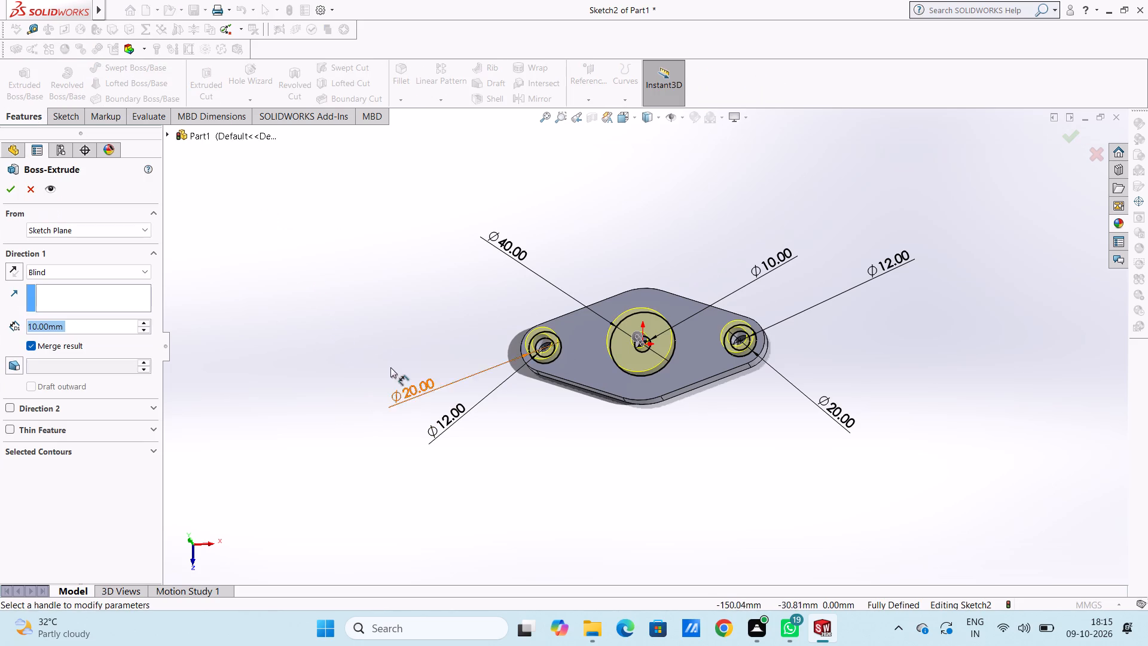
pyautogui.moveTo(390, 367); pyautogui.dragTo(361, 300, button='middle')
pyautogui.doubleClick(96, 324)
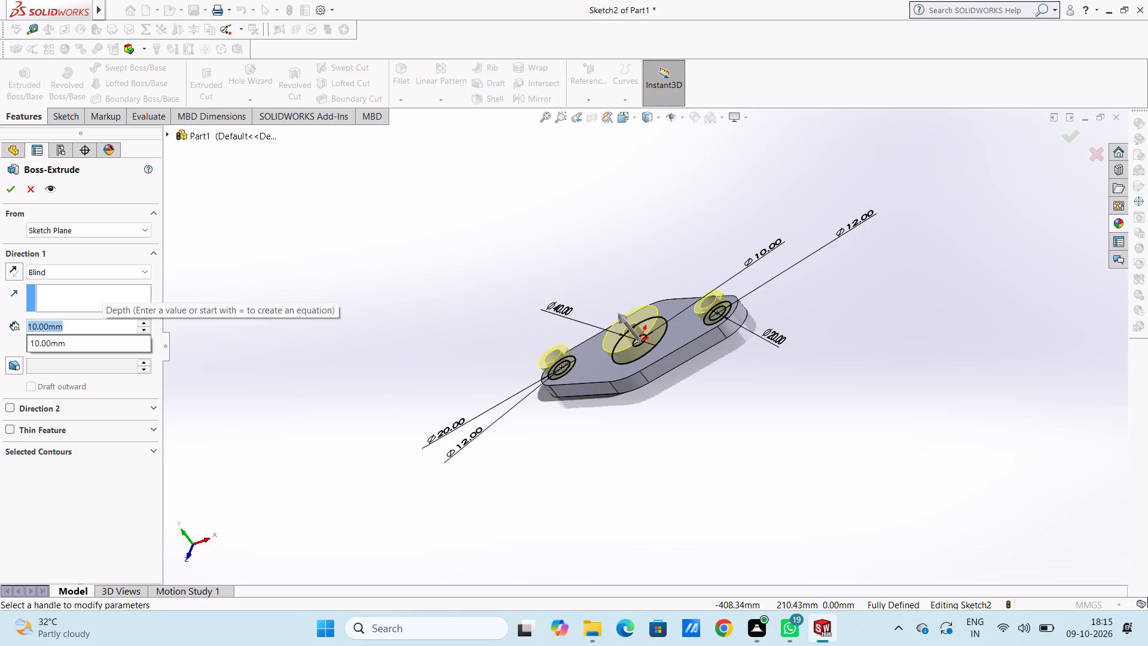
pyautogui.write('20')
pyautogui.press('Return')
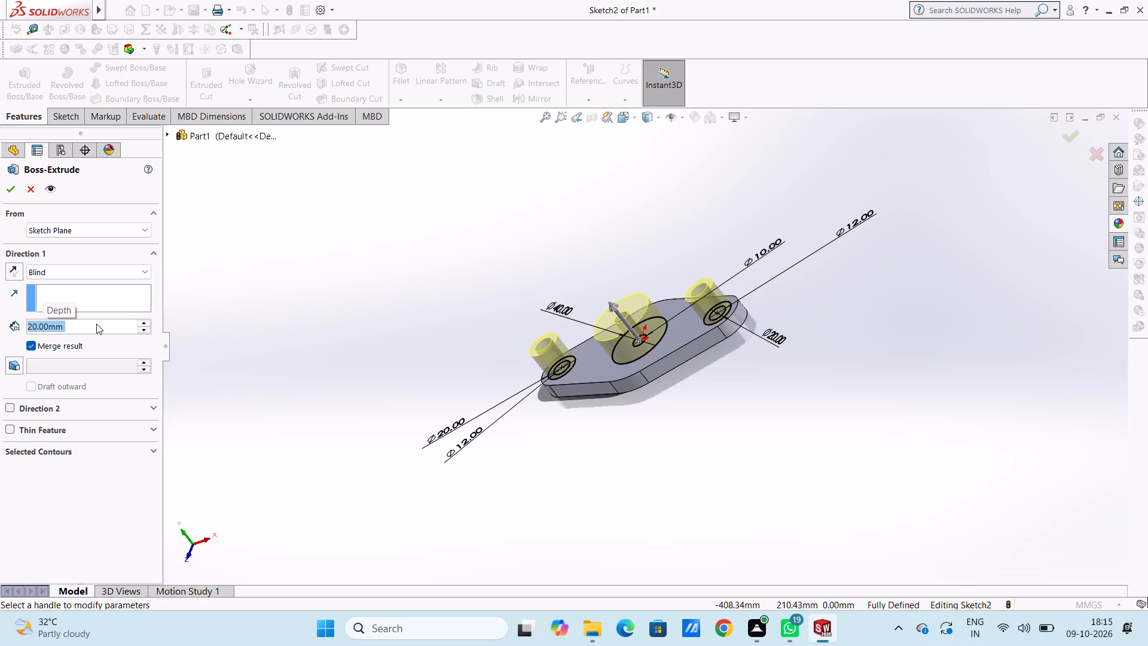
pyautogui.click(12, 191)
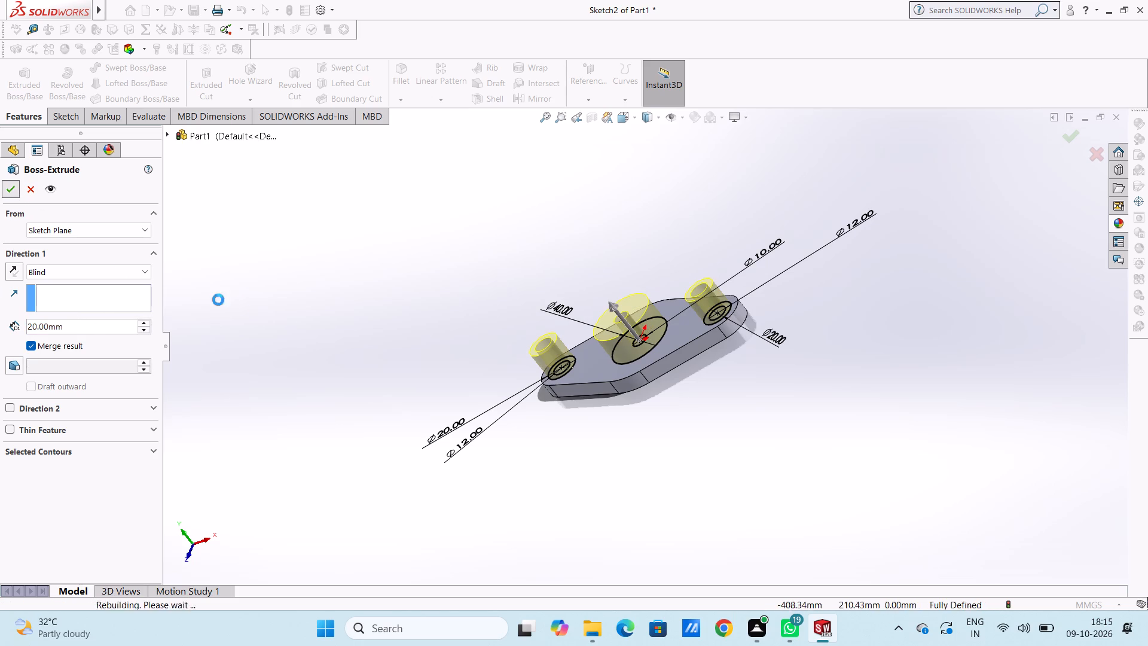
pyautogui.click(294, 319)
# Examine the plate and its three bosses from above, below and the side.
pyautogui.moveTo(309, 340); pyautogui.dragTo(410, 339, button='middle')
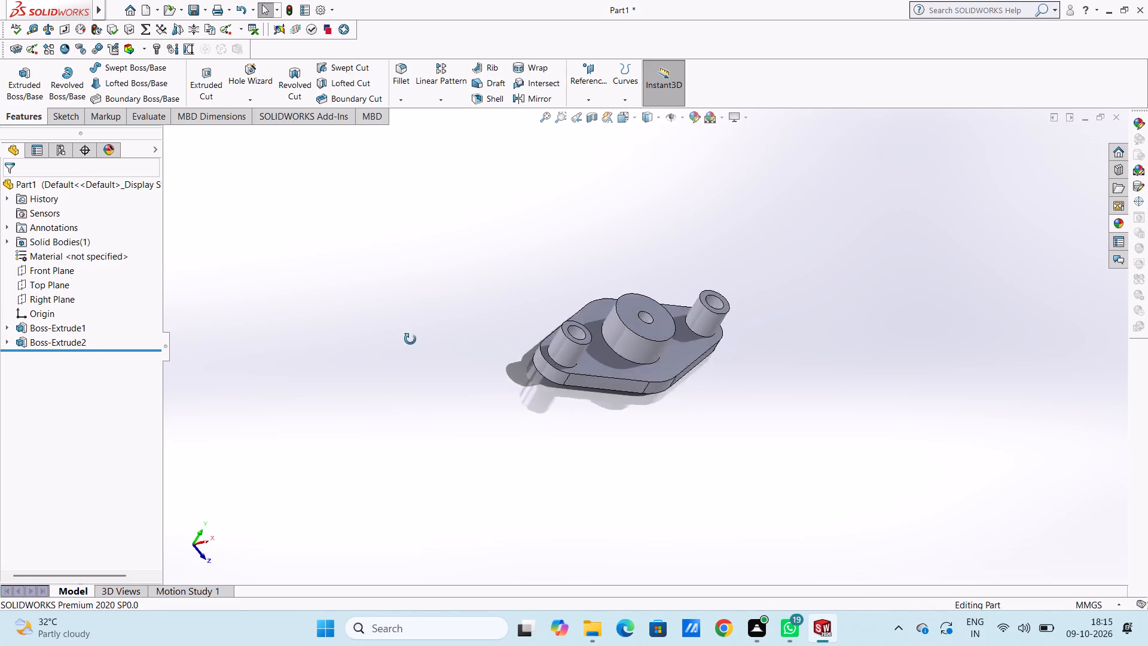
pyautogui.moveTo(410, 339); pyautogui.dragTo(378, 285, button='middle')
pyautogui.moveTo(414, 376); pyautogui.dragTo(461, 246, button='middle')
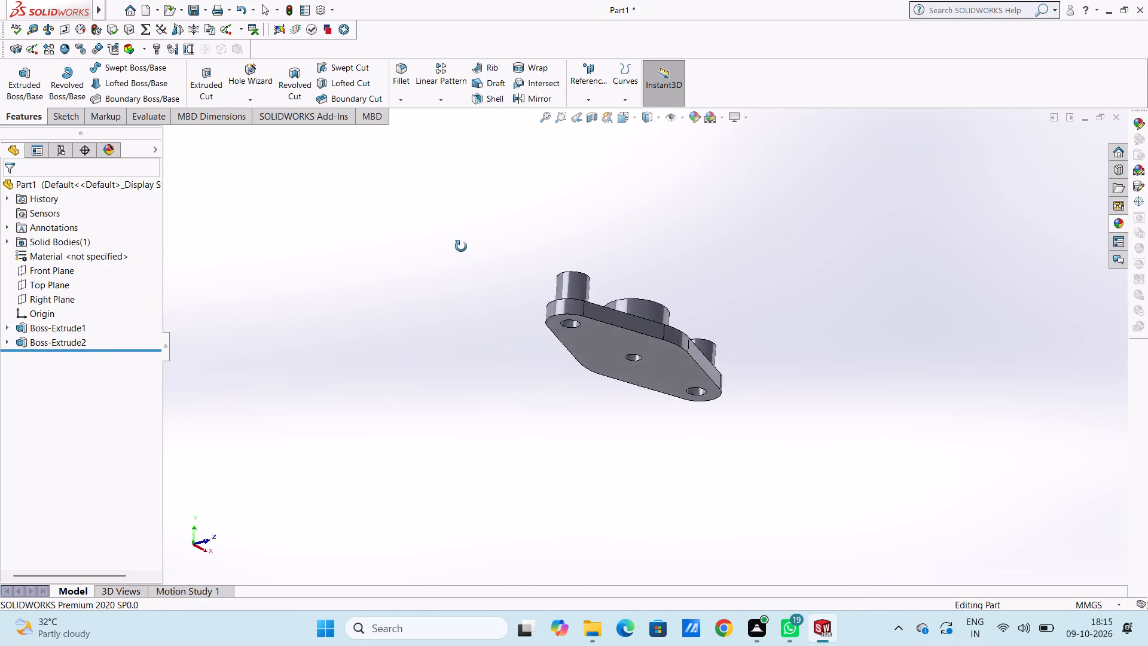
pyautogui.moveTo(461, 246); pyautogui.dragTo(427, 379, button='middle')
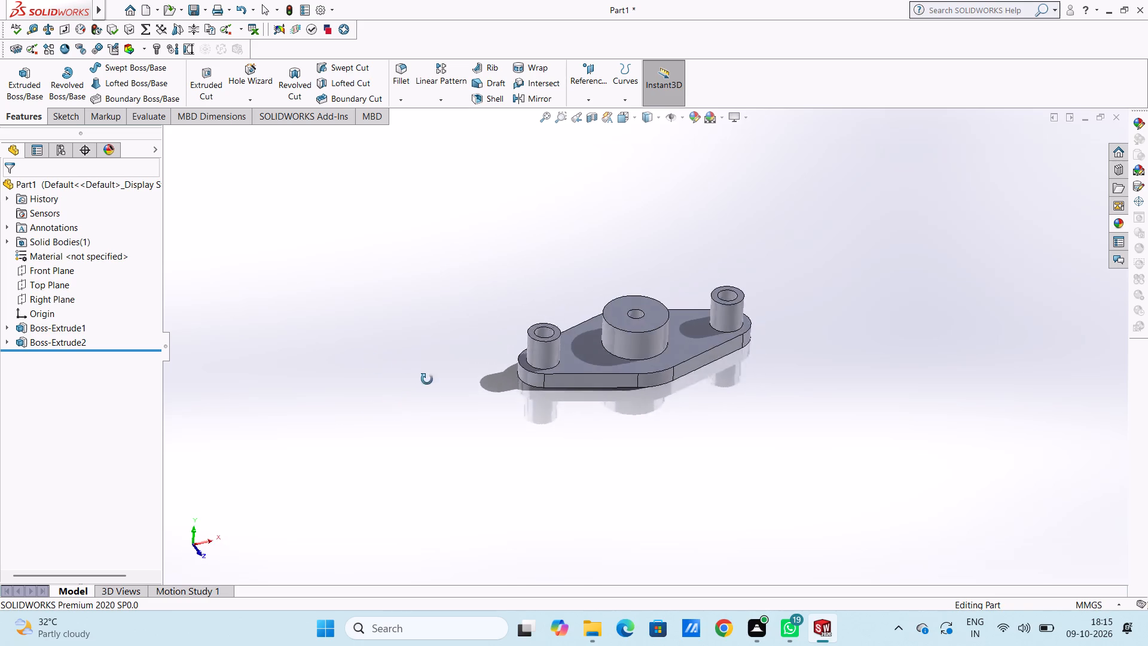
pyautogui.moveTo(427, 379); pyautogui.dragTo(418, 310, button='middle')
pyautogui.scroll(1, 419, 320)
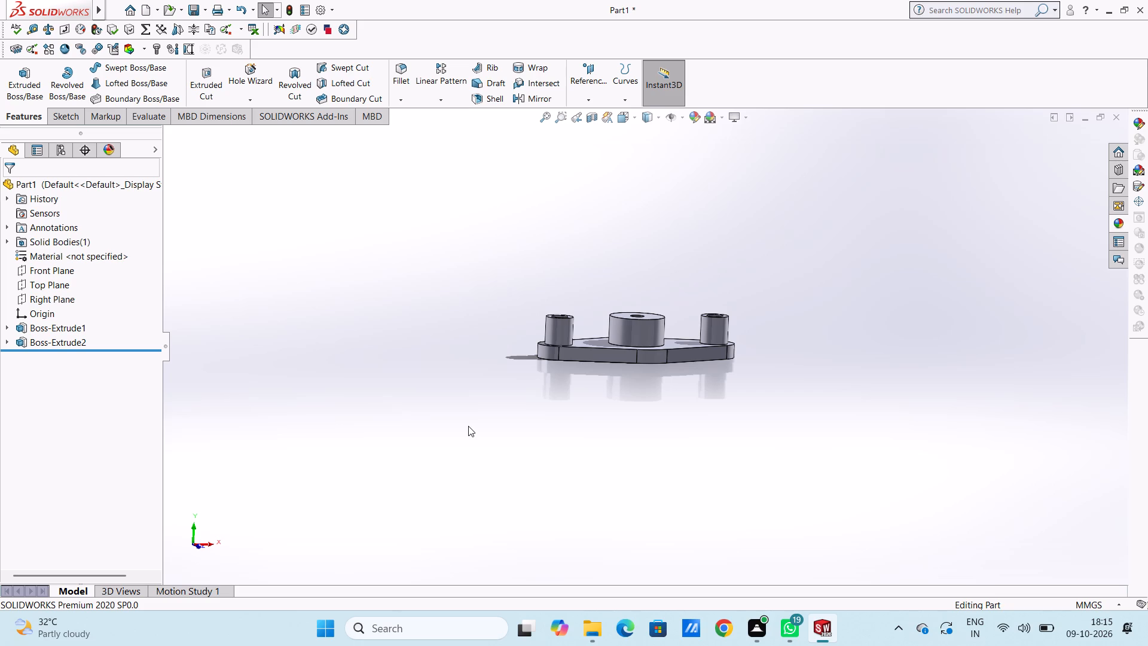
pyautogui.moveTo(468, 426); pyautogui.dragTo(436, 420, button='middle')
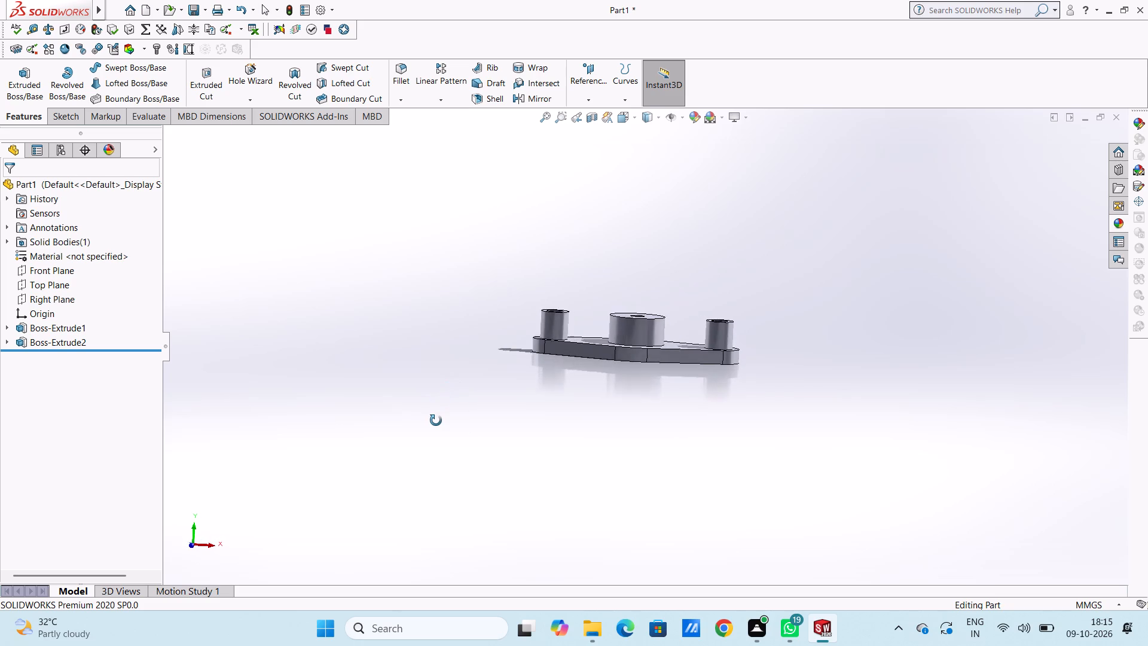
pyautogui.moveTo(436, 420); pyautogui.dragTo(429, 426, button='middle')
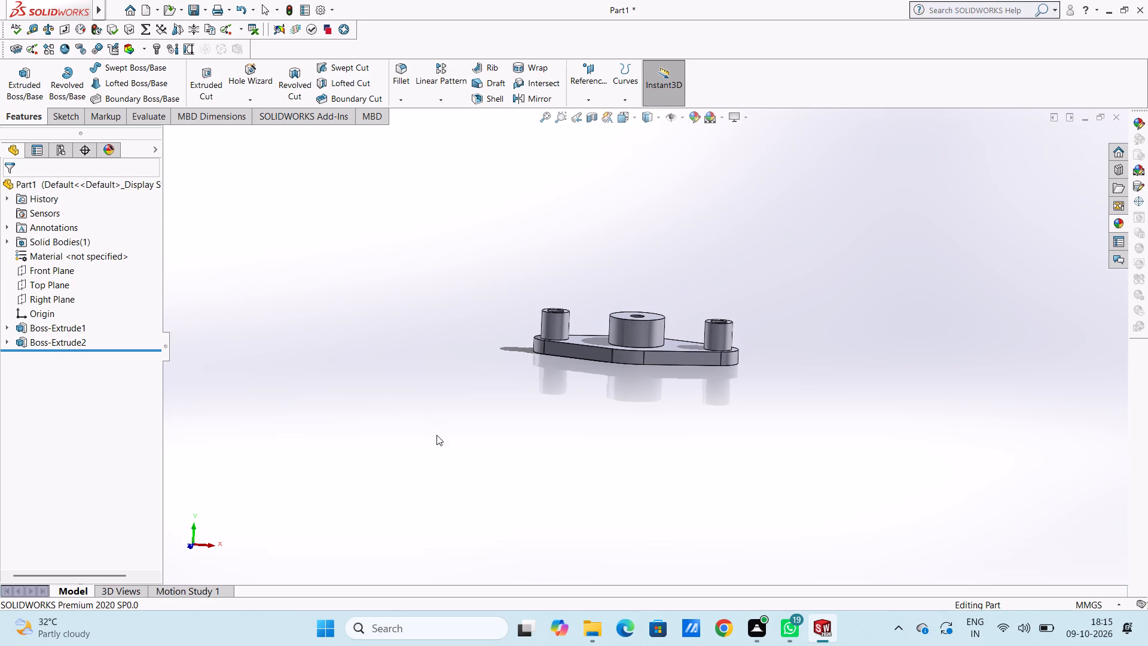
pyautogui.hotkey('ctrl', '5')
pyautogui.scroll(4, 436, 435)
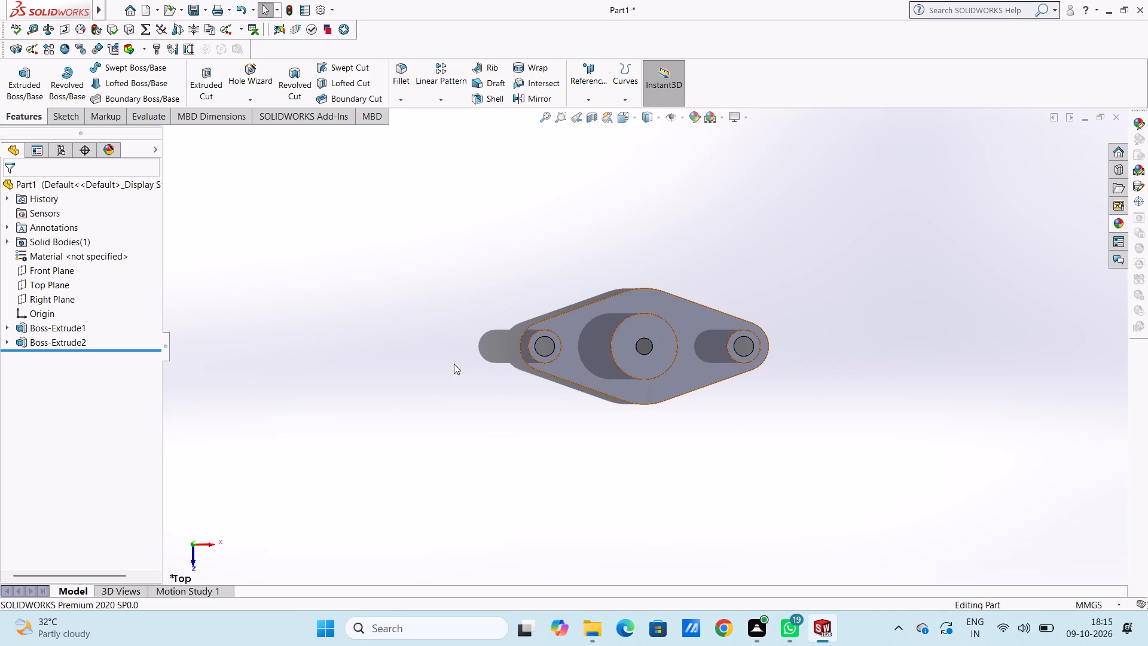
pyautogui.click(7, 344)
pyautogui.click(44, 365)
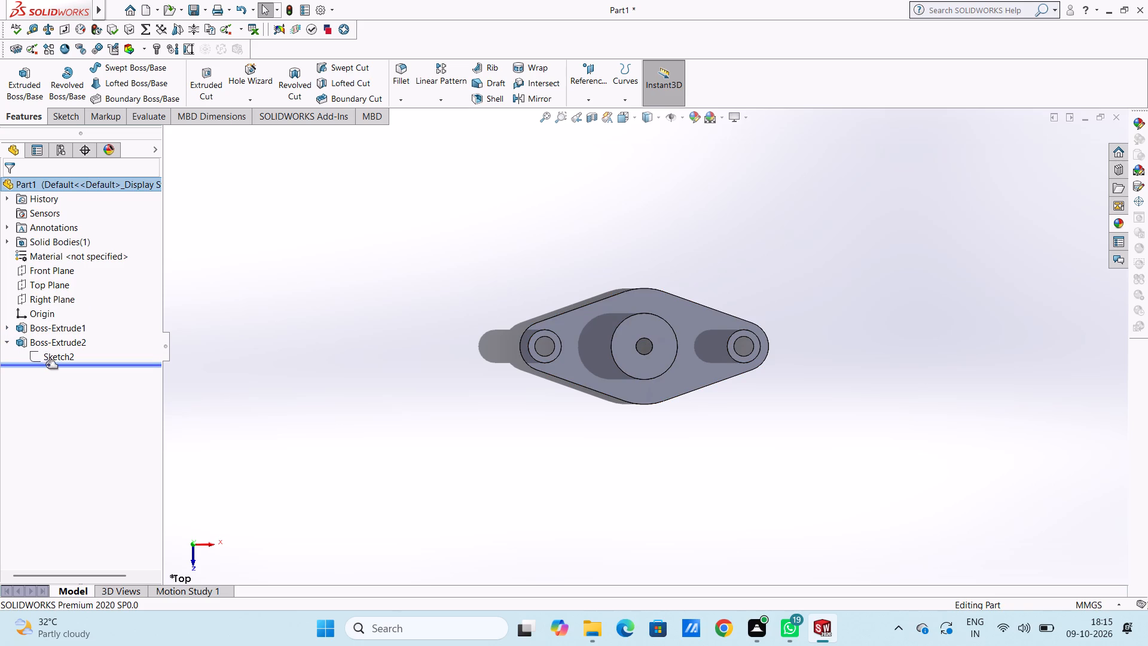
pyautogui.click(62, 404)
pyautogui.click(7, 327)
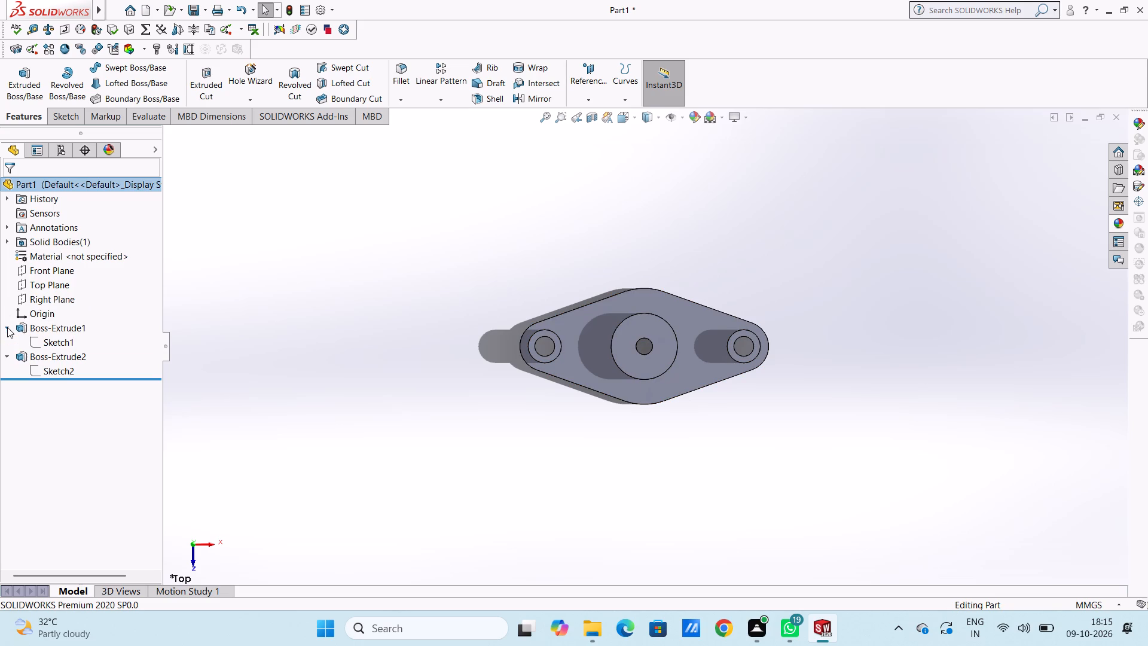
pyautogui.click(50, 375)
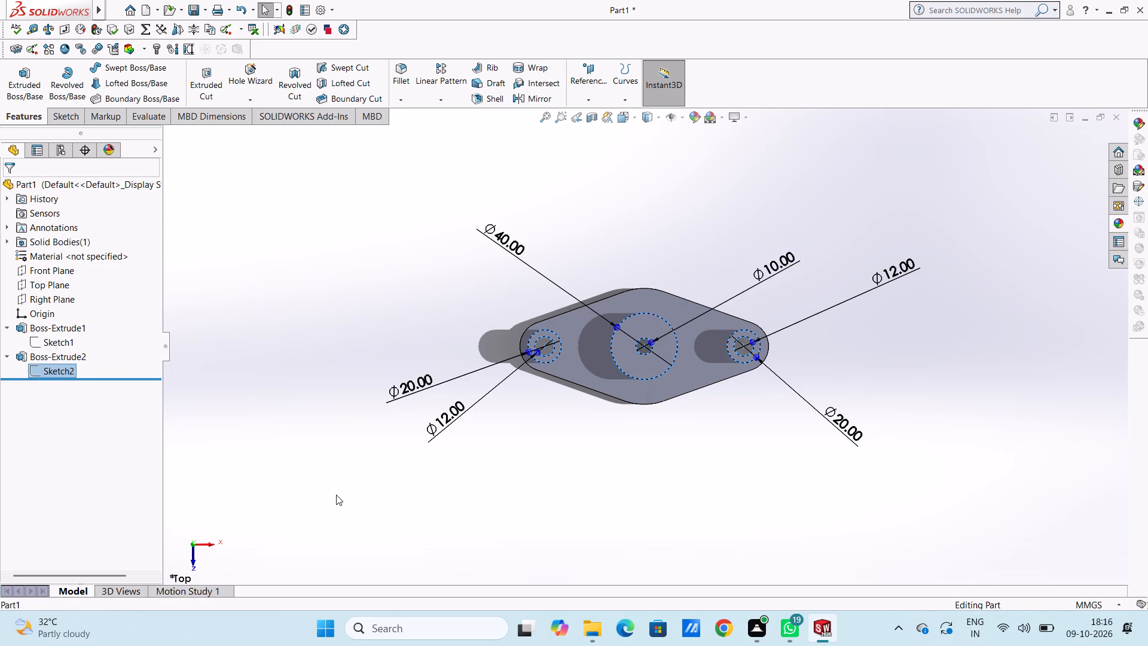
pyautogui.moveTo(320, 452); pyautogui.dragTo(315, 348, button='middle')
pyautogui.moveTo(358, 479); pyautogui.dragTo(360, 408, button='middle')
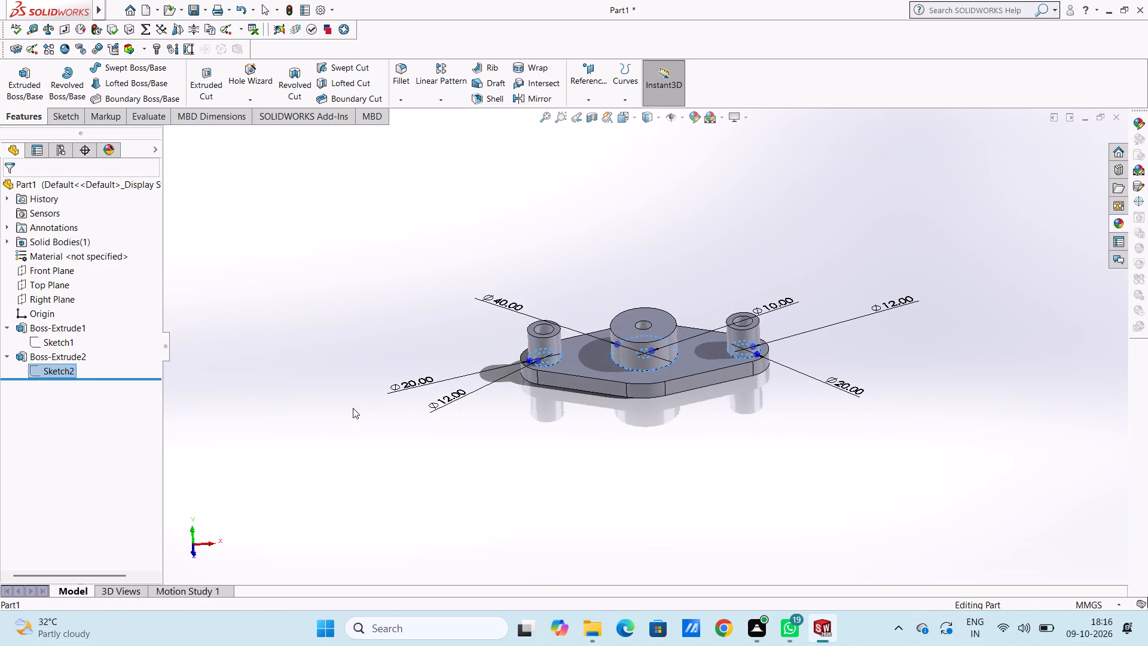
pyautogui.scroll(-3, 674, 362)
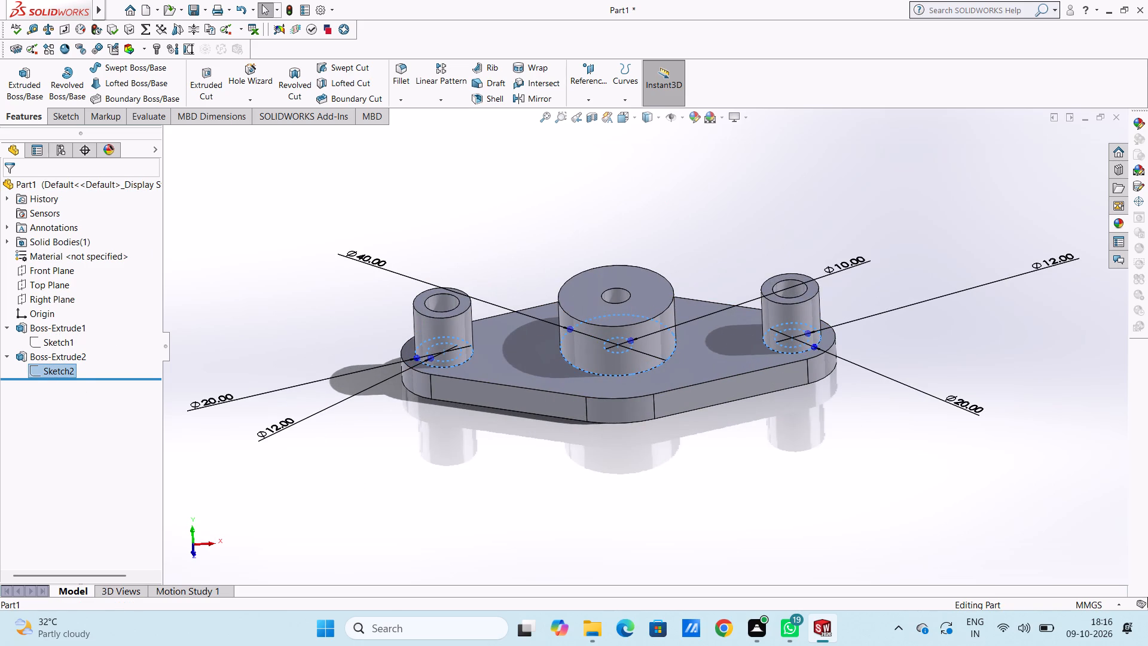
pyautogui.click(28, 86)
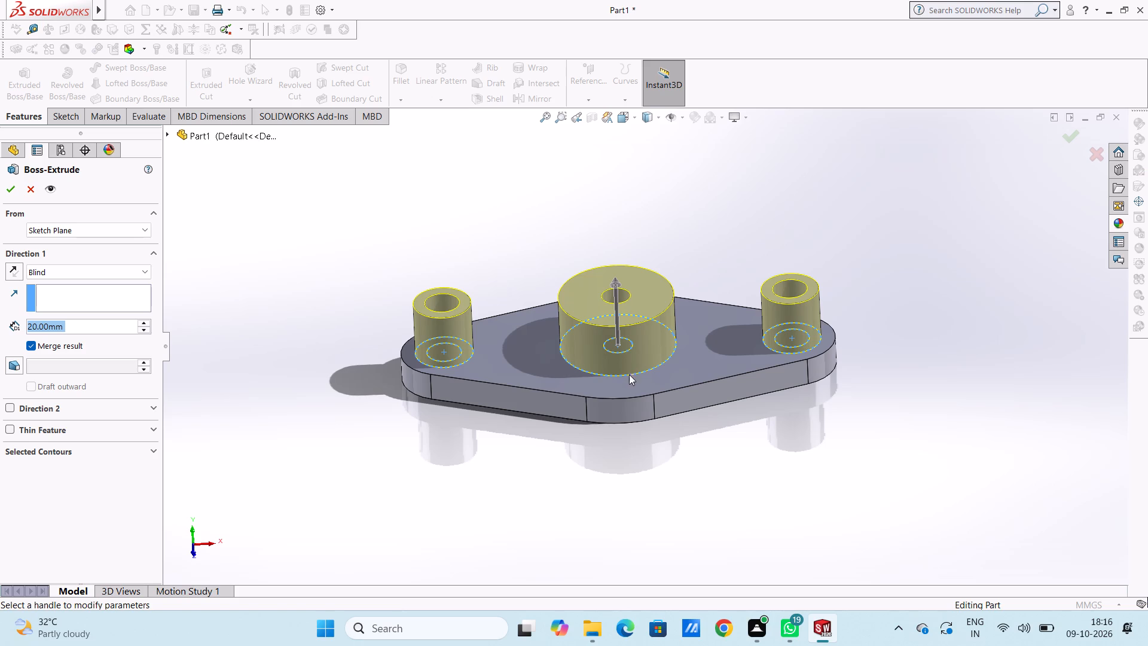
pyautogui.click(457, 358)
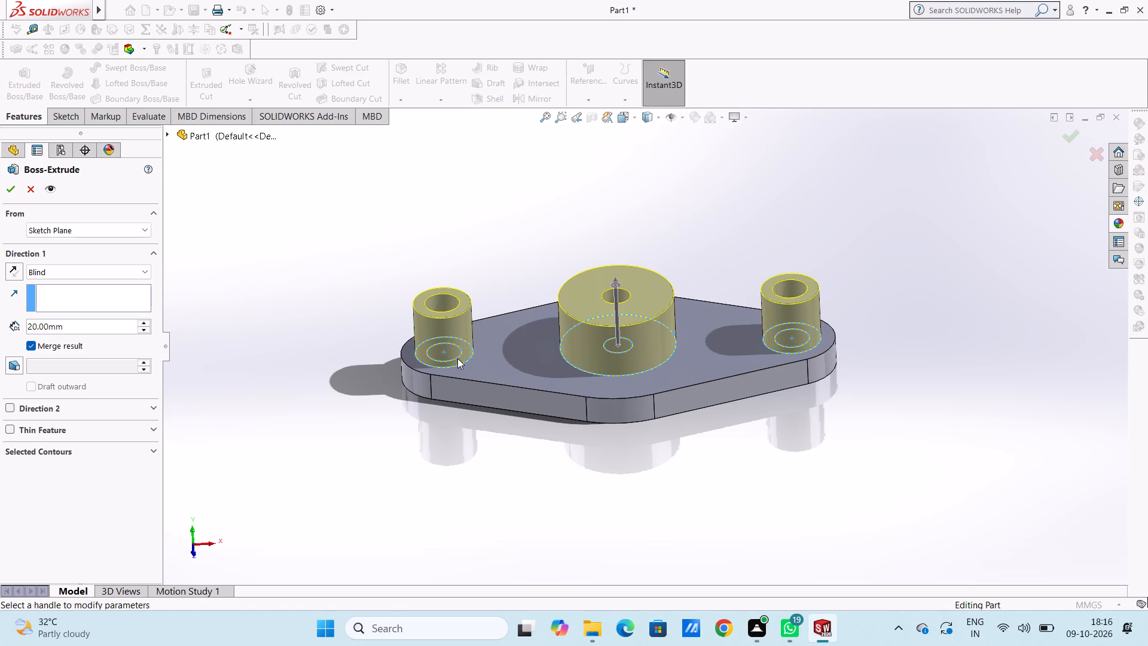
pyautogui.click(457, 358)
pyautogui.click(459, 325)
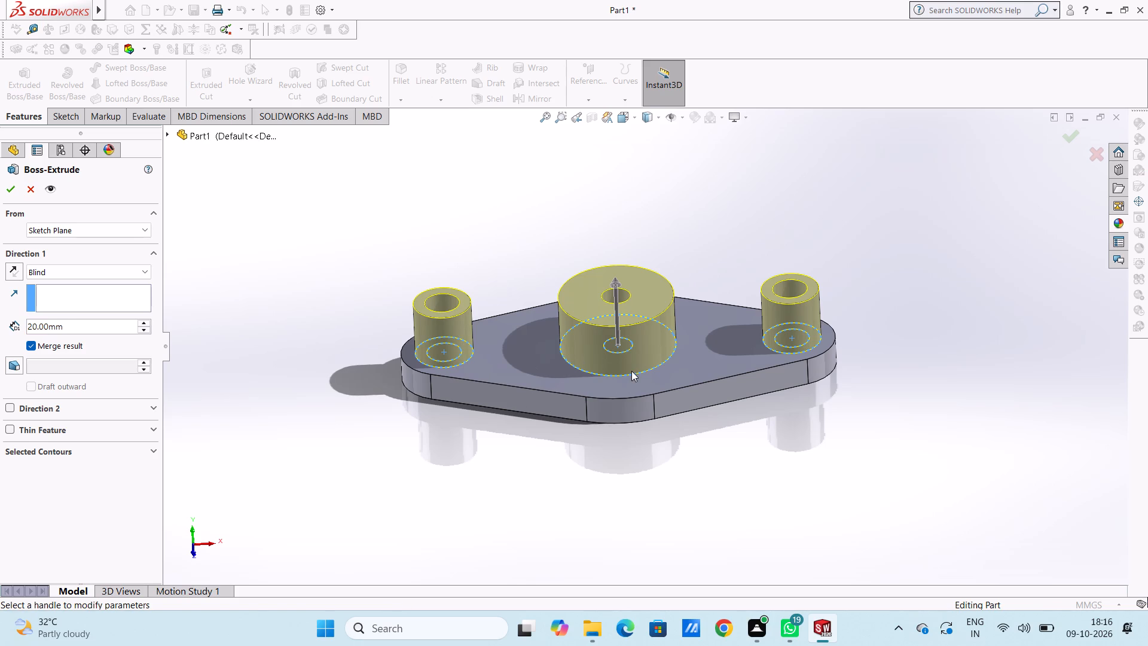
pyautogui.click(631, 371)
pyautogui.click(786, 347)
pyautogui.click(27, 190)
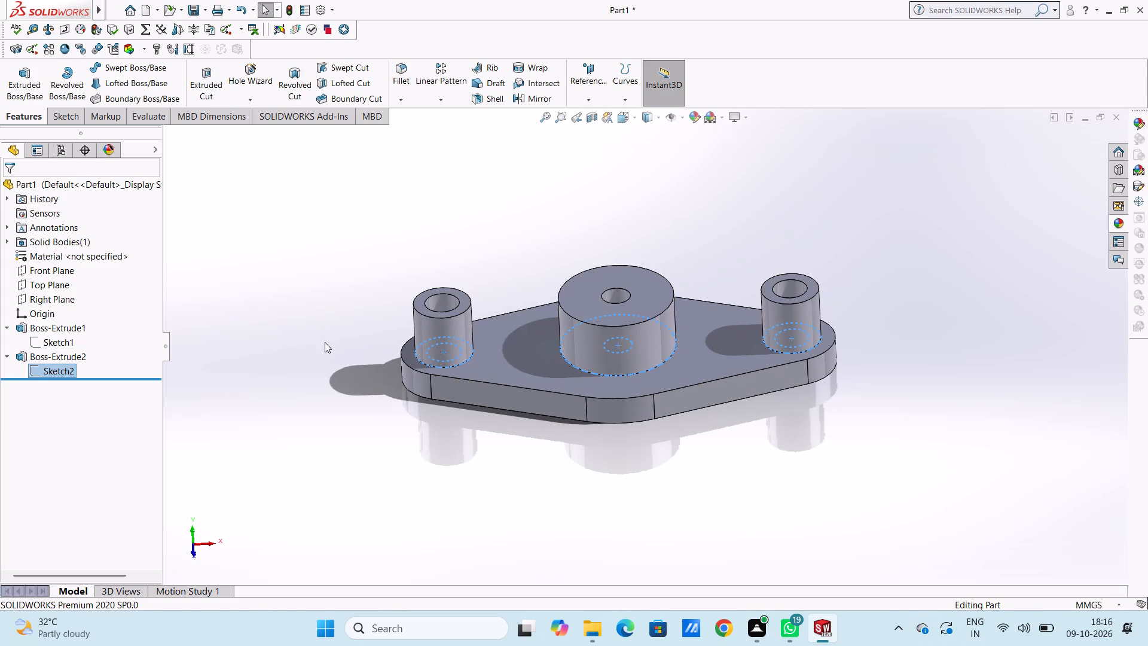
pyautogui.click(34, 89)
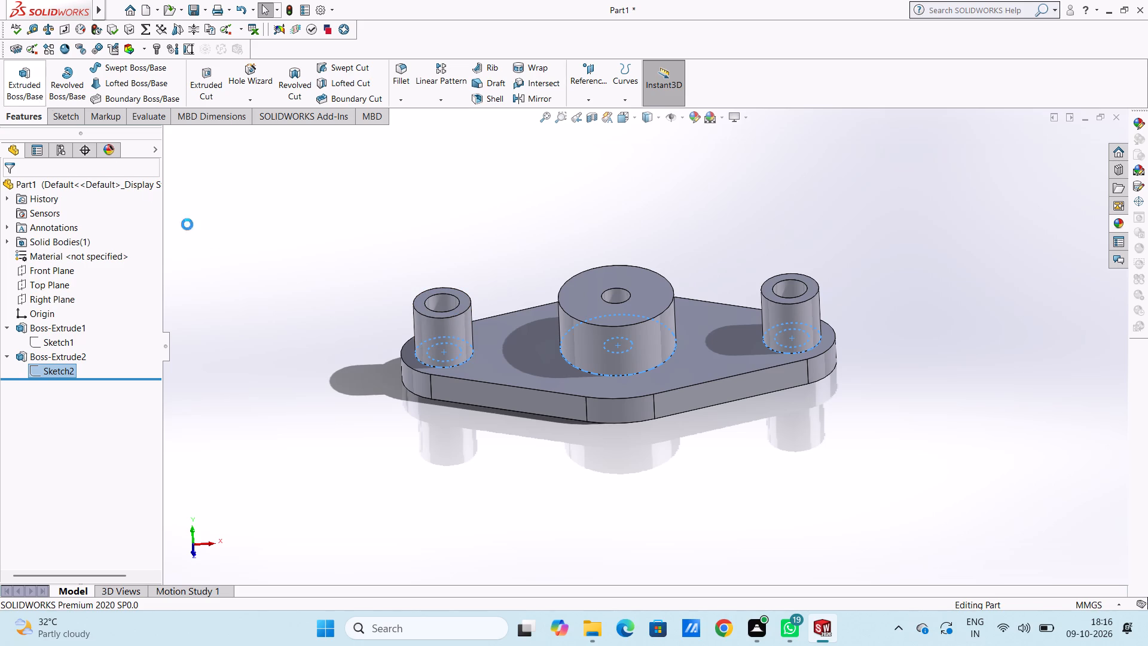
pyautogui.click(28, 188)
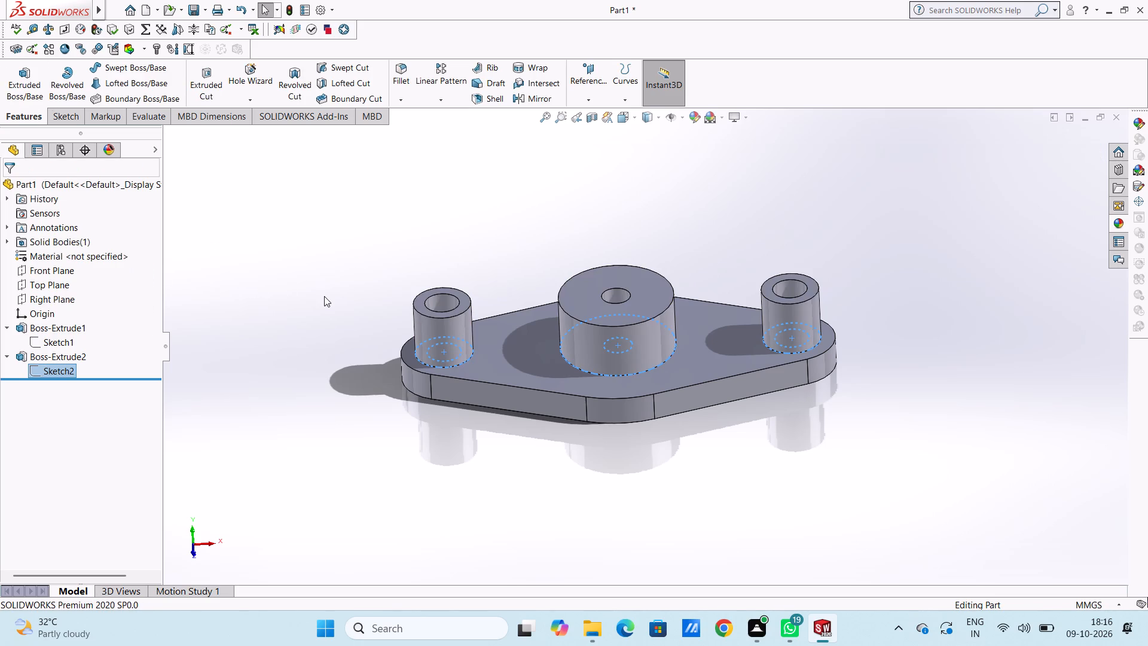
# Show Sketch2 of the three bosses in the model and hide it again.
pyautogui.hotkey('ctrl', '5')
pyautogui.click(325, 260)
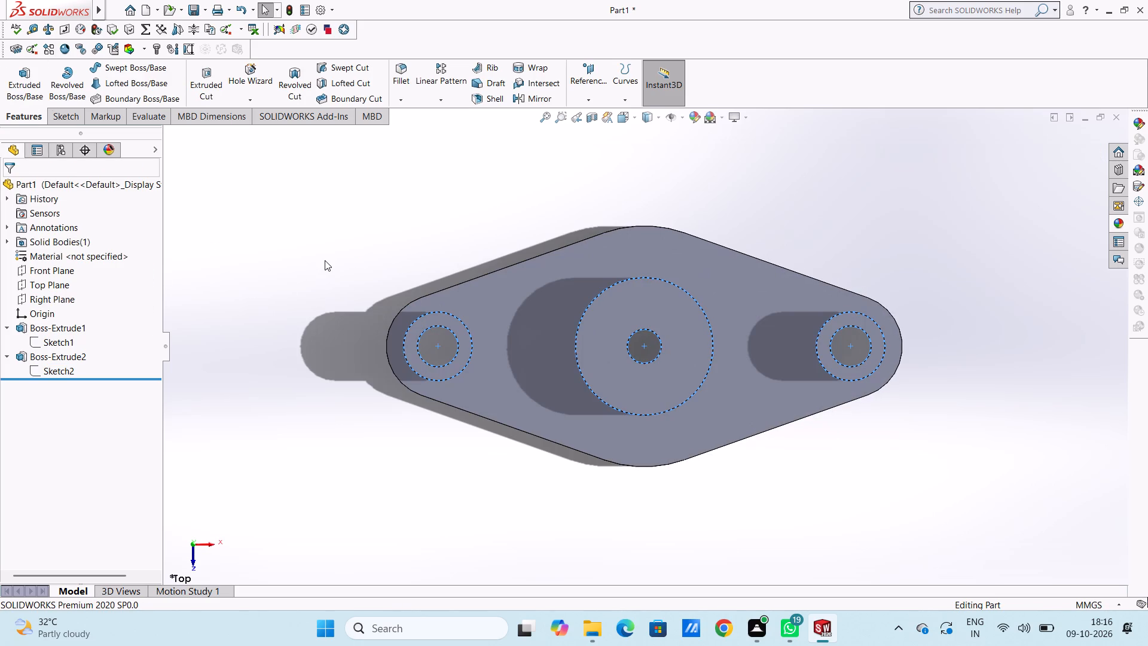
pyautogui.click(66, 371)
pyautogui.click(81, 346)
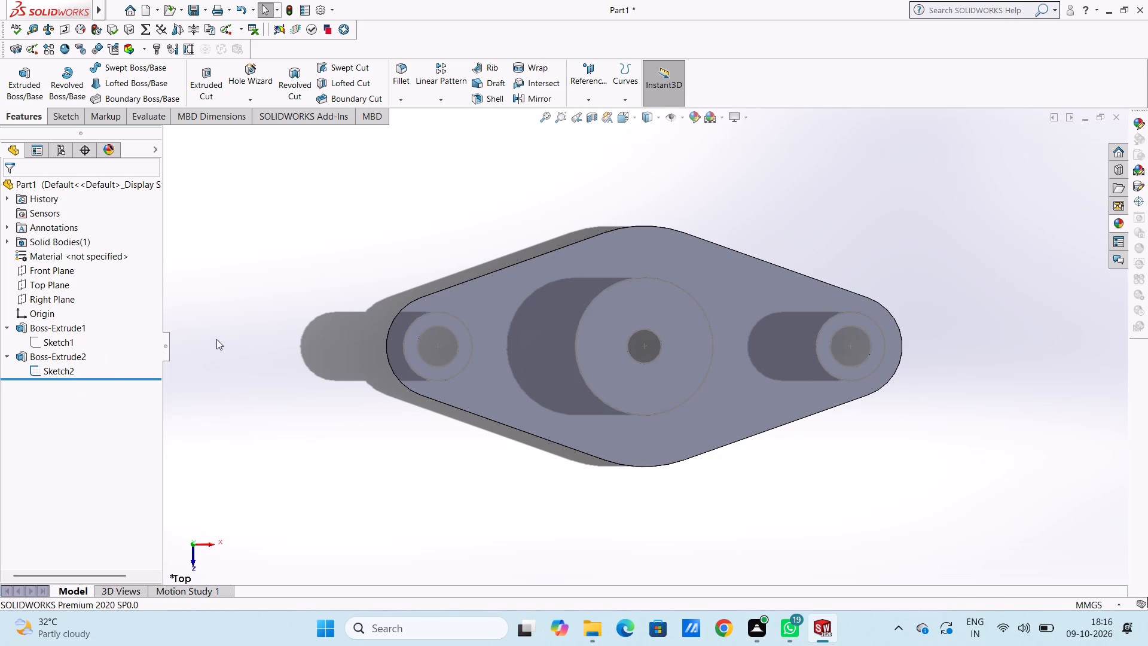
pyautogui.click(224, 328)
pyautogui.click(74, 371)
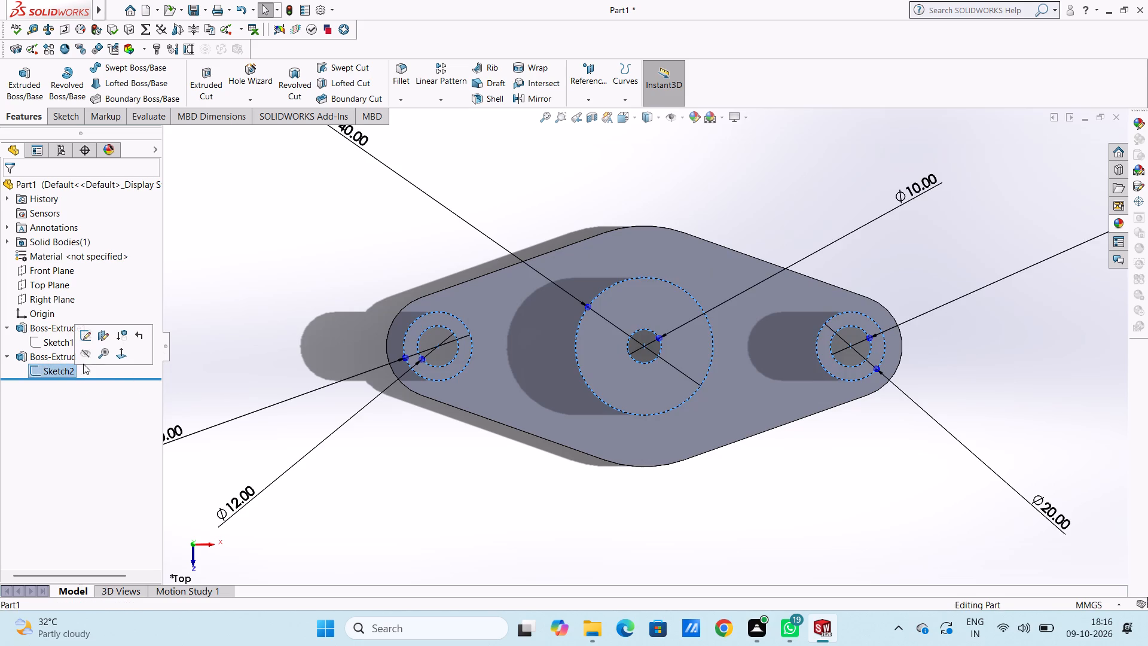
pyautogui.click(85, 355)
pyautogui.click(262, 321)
# Start a sketch on the central boss's top face and draw two concentric circles at the origin with radii of 5 mm and 20 mm.
pyautogui.scroll(2, 262, 321)
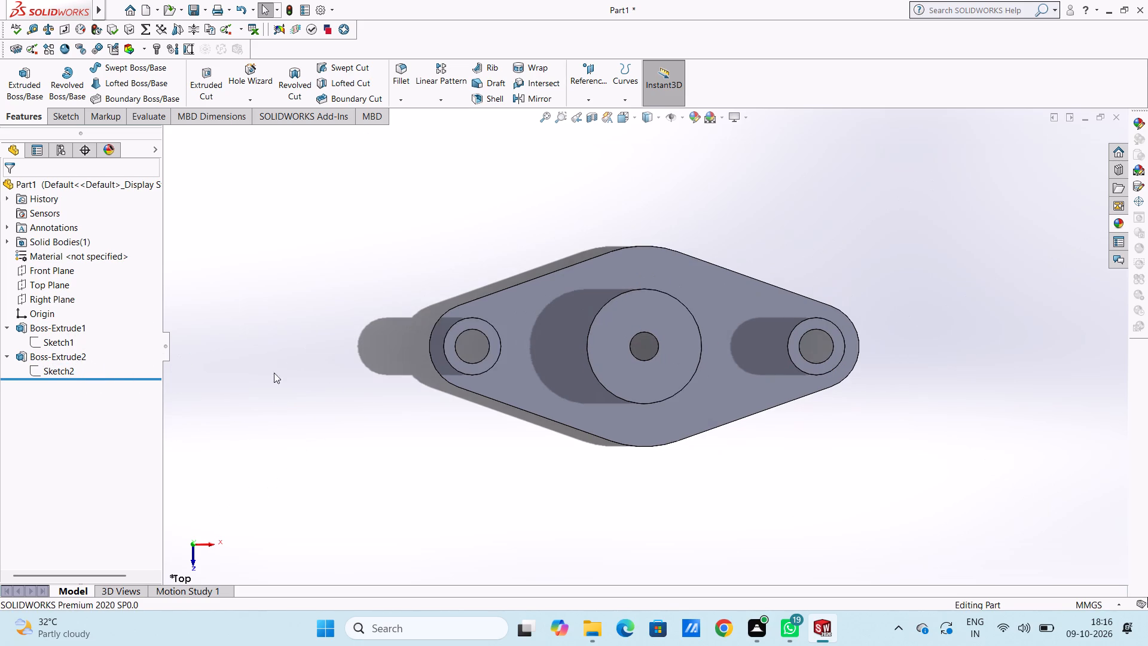
pyautogui.click(622, 327)
pyautogui.click(672, 295)
pyautogui.click(593, 250)
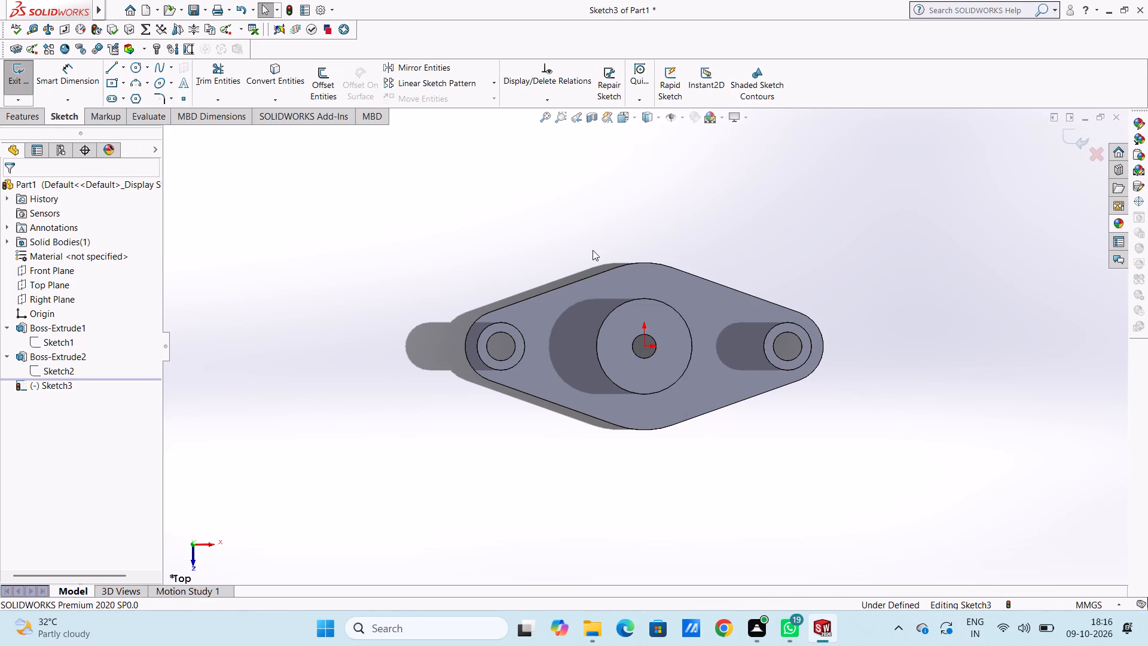
pyautogui.click(133, 69)
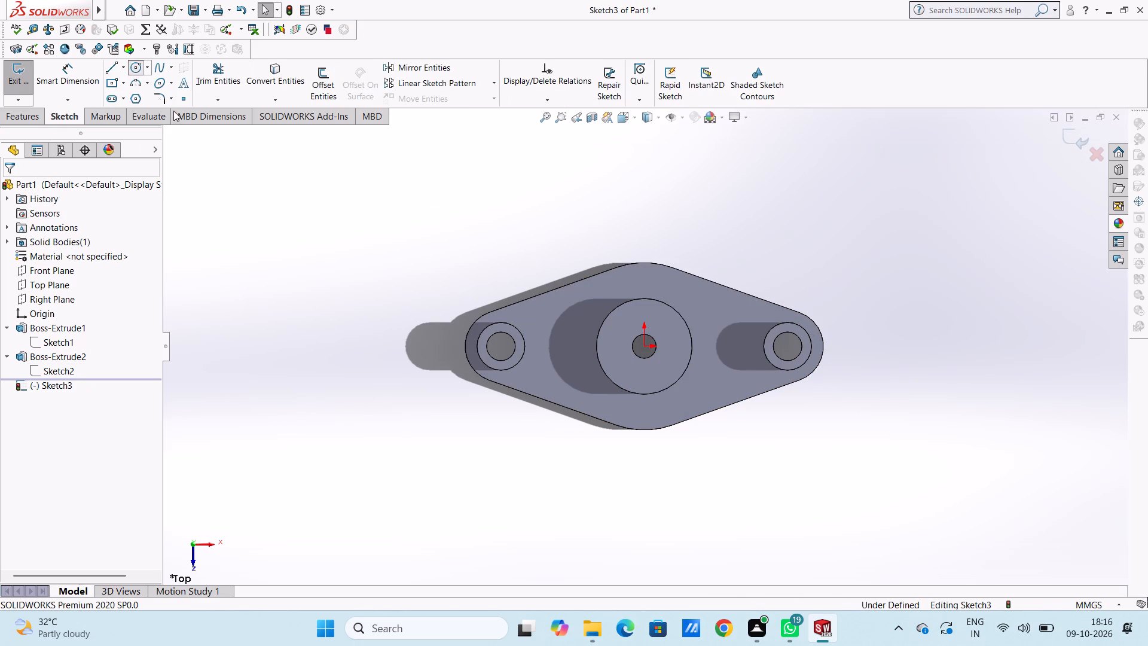
pyautogui.click(645, 346)
pyautogui.click(651, 356)
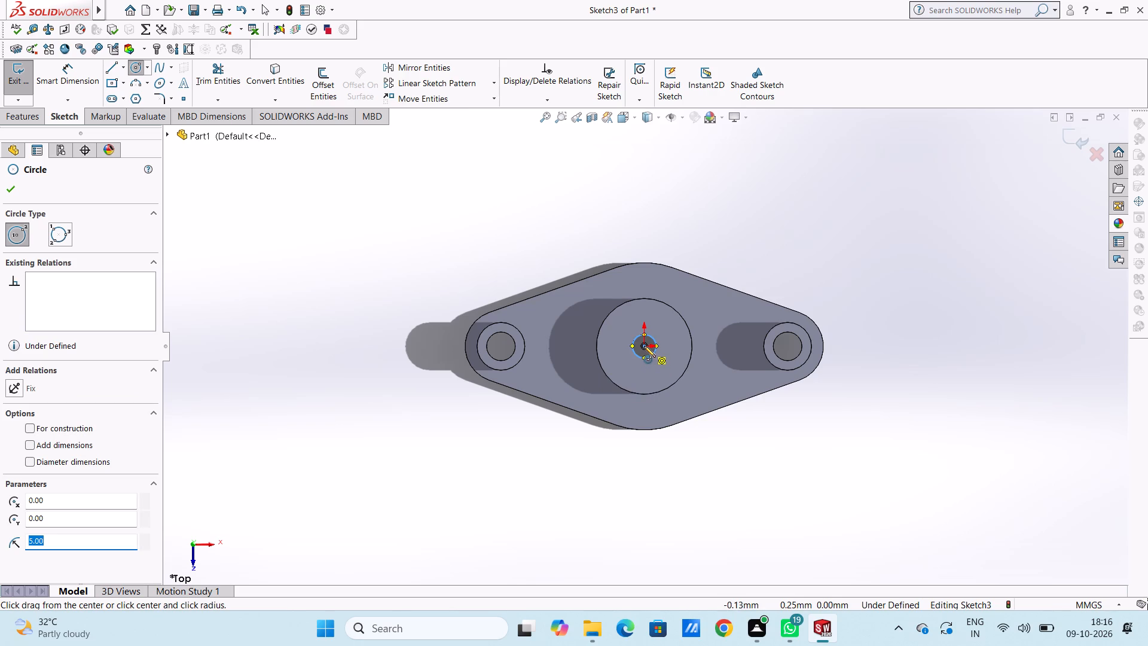
pyautogui.click(644, 346)
pyautogui.click(671, 385)
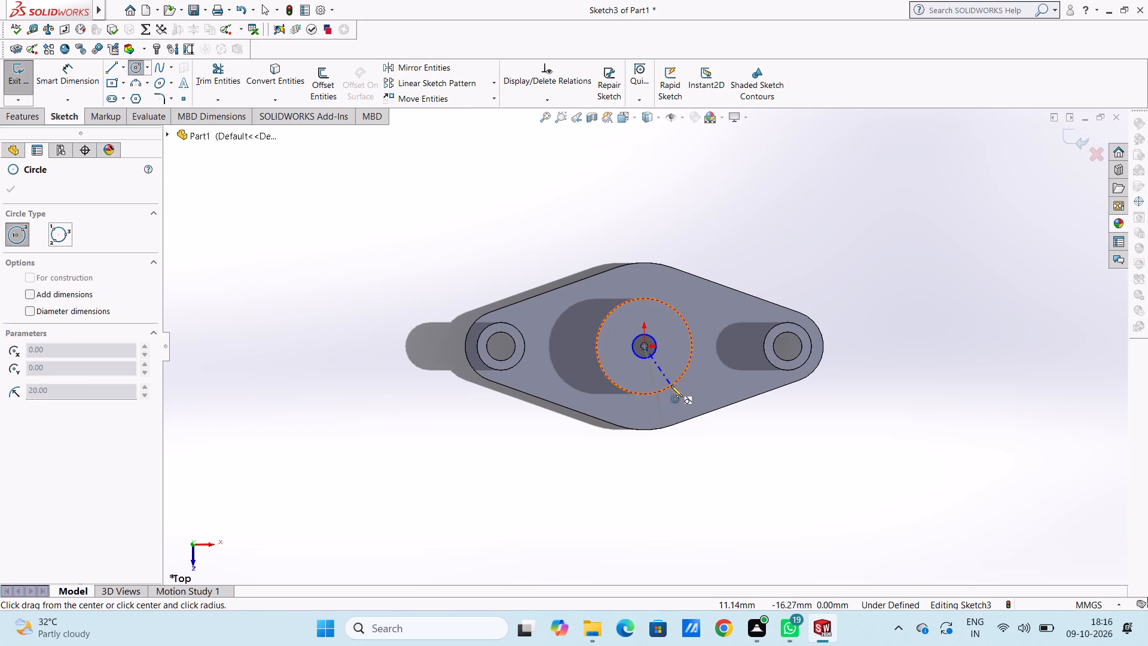
pyautogui.click(8, 190)
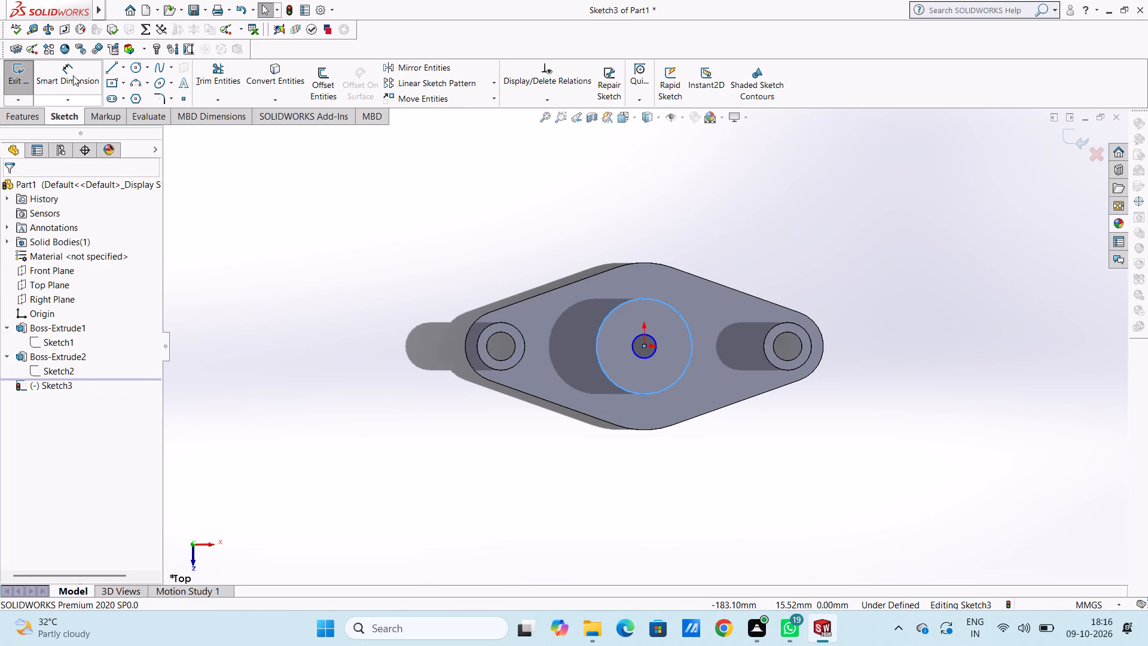
# Dimension the two concentric circles on the central boss's top face with diameters of 10 mm for the inner and 40 mm for the outer.
pyautogui.click(74, 71)
pyautogui.click(645, 358)
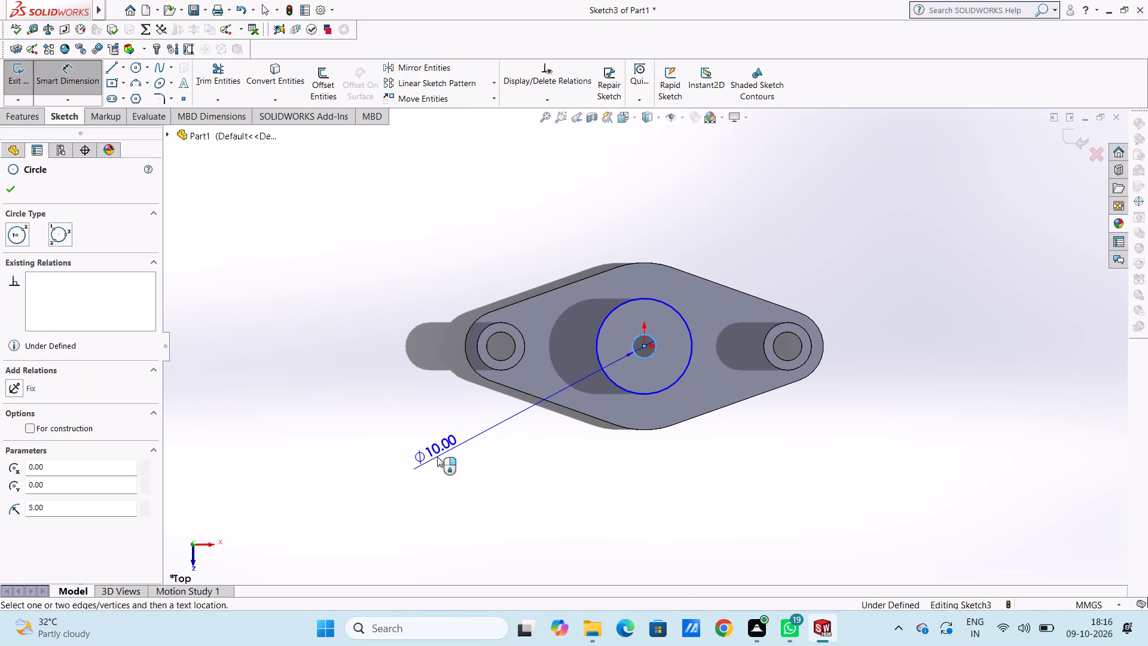
pyautogui.click(437, 456)
pyautogui.click(386, 437)
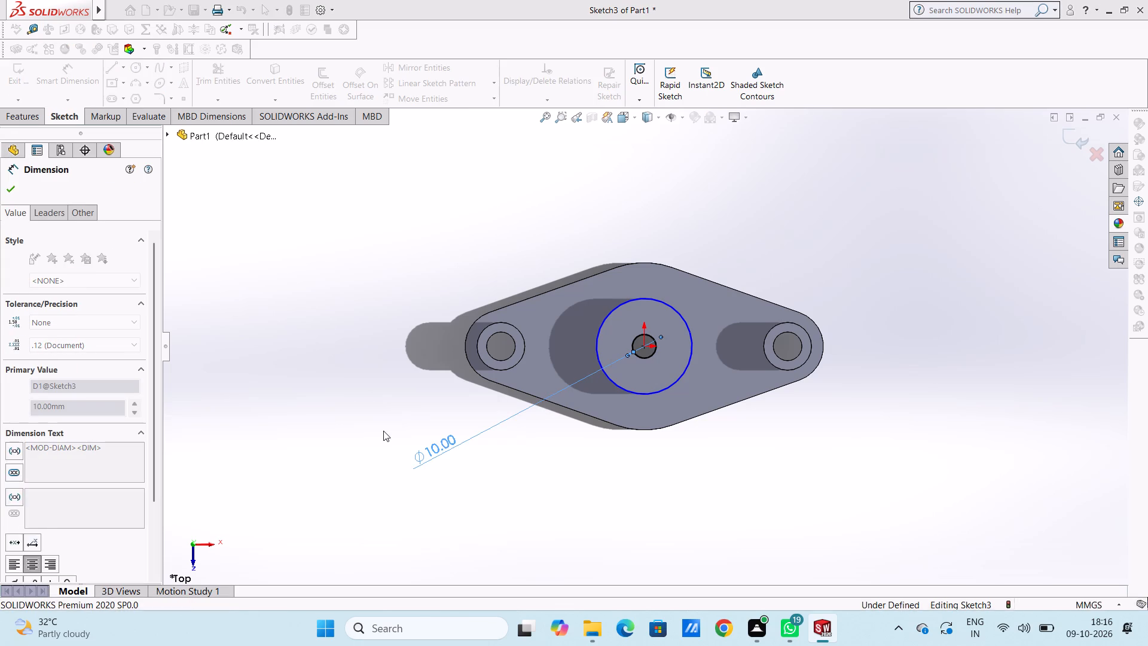
pyautogui.click(383, 431)
pyautogui.click(618, 386)
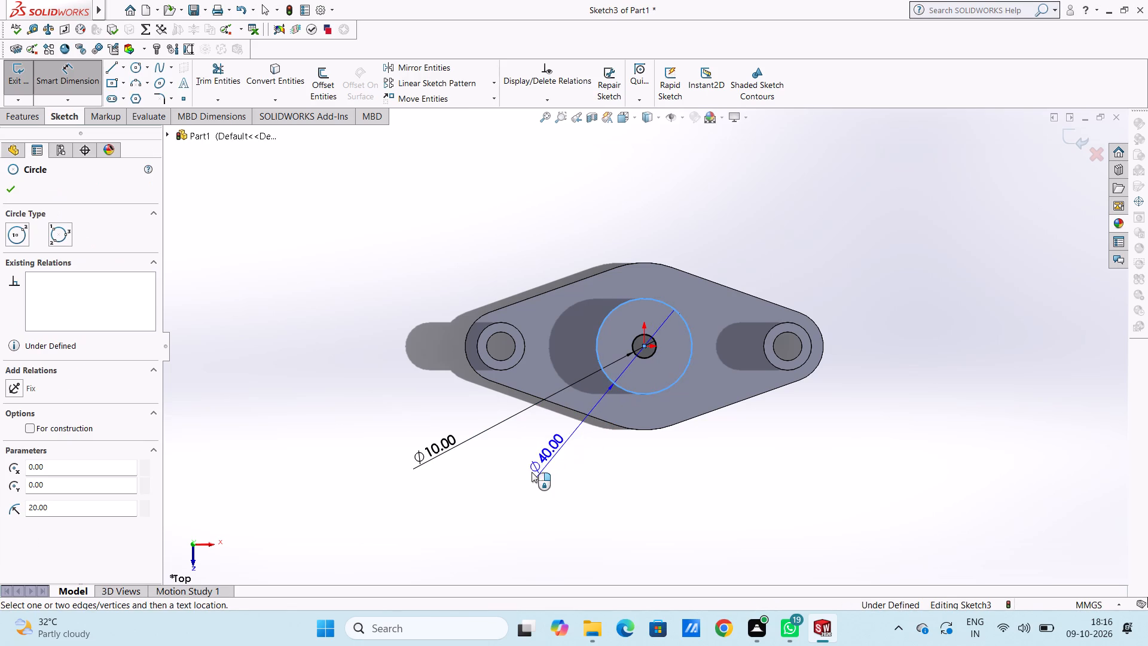
pyautogui.click(517, 484)
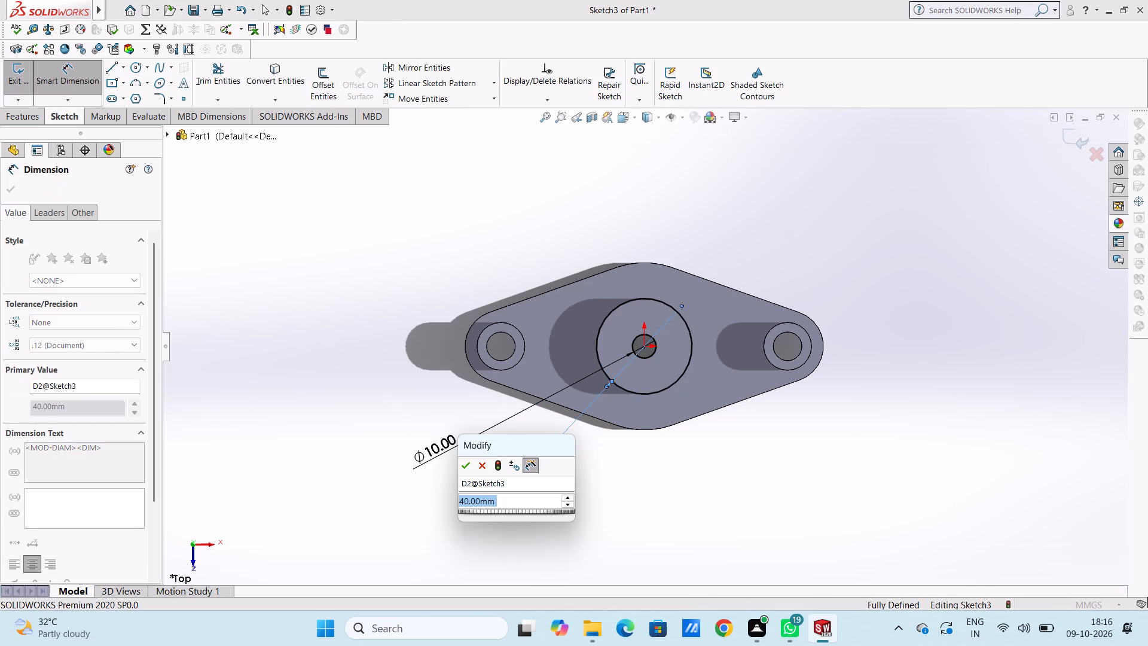
pyautogui.click(467, 464)
pyautogui.click(460, 482)
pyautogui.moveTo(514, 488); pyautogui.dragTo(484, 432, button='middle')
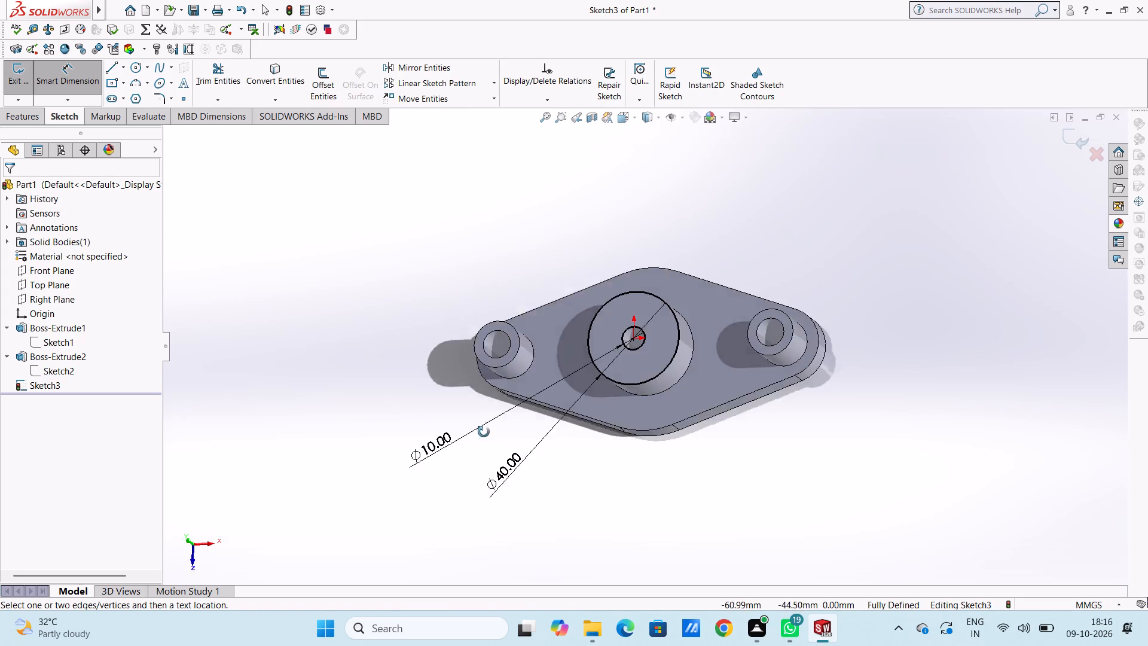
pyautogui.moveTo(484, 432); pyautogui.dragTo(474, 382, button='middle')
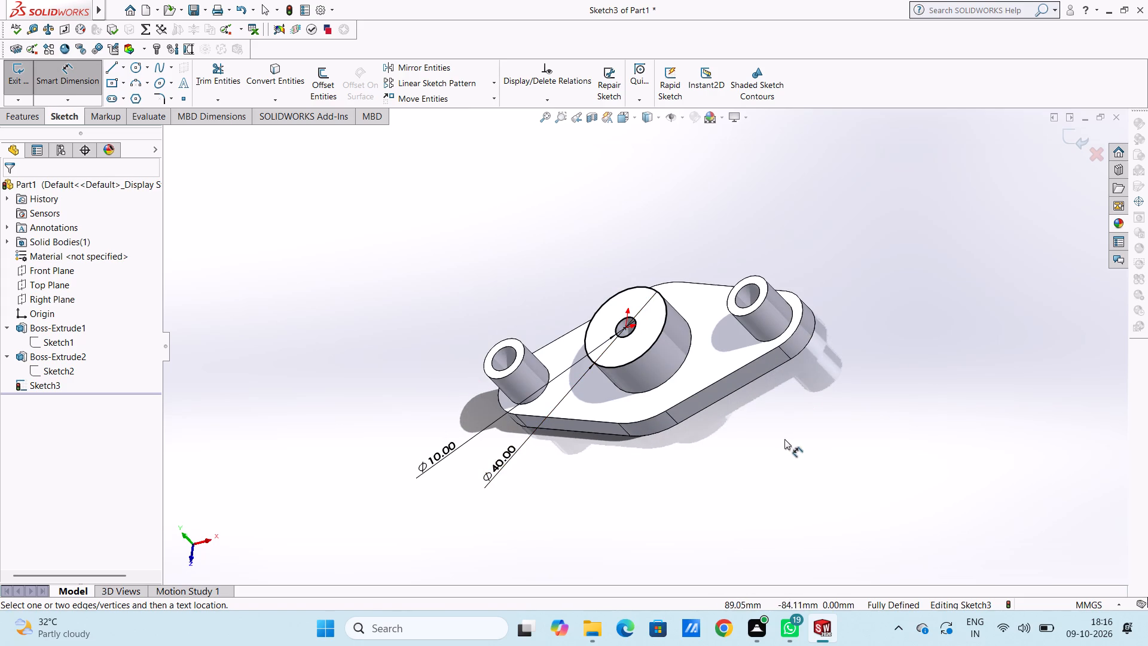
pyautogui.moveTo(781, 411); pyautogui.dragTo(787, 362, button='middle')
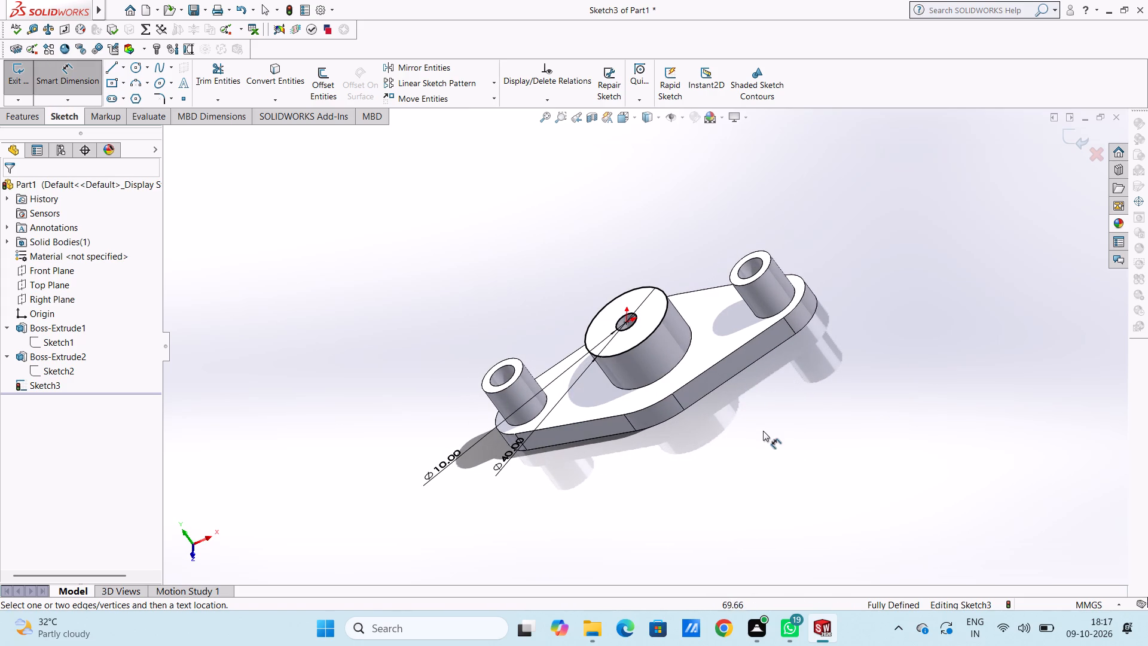
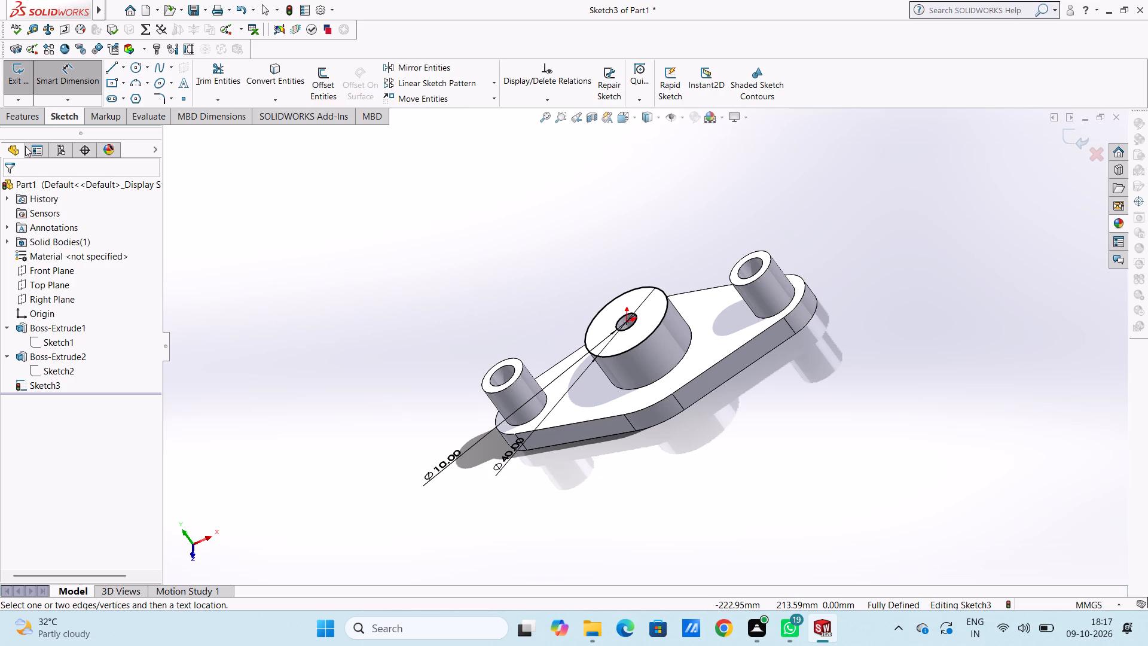
# Extrude the 10 mm and 40 mm concentric circle sketch on the central boss to a blind depth of 30 mm with merged result.
pyautogui.click(32, 118)
pyautogui.click(25, 80)
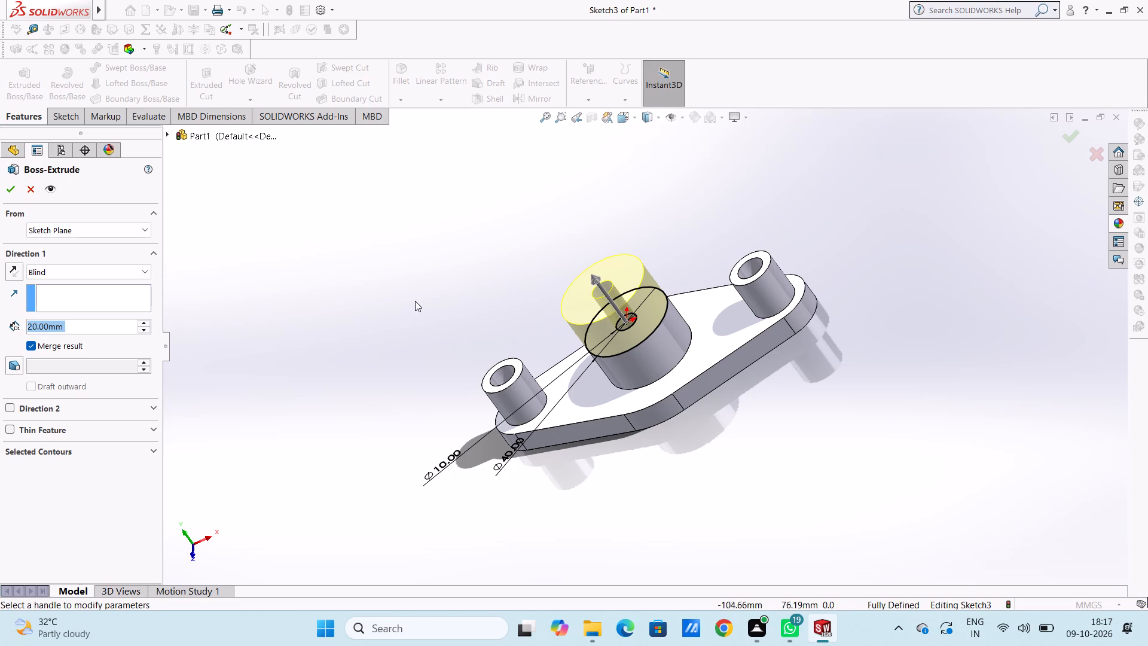
pyautogui.moveTo(412, 362); pyautogui.dragTo(431, 246, button='middle')
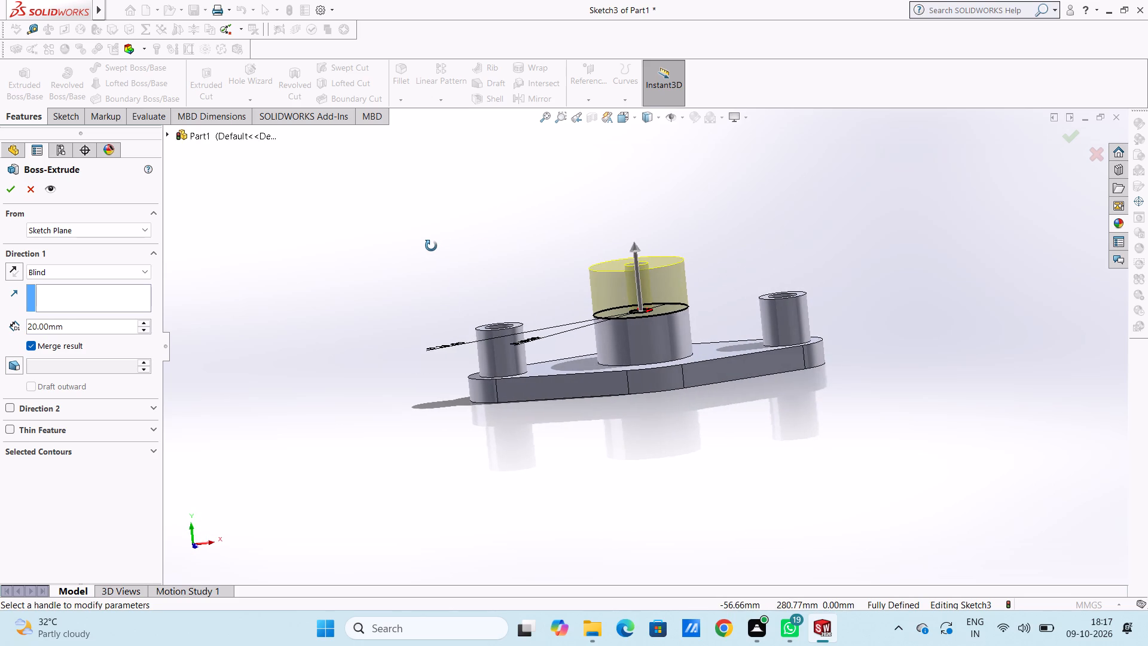
pyautogui.moveTo(431, 246); pyautogui.dragTo(397, 252, button='middle')
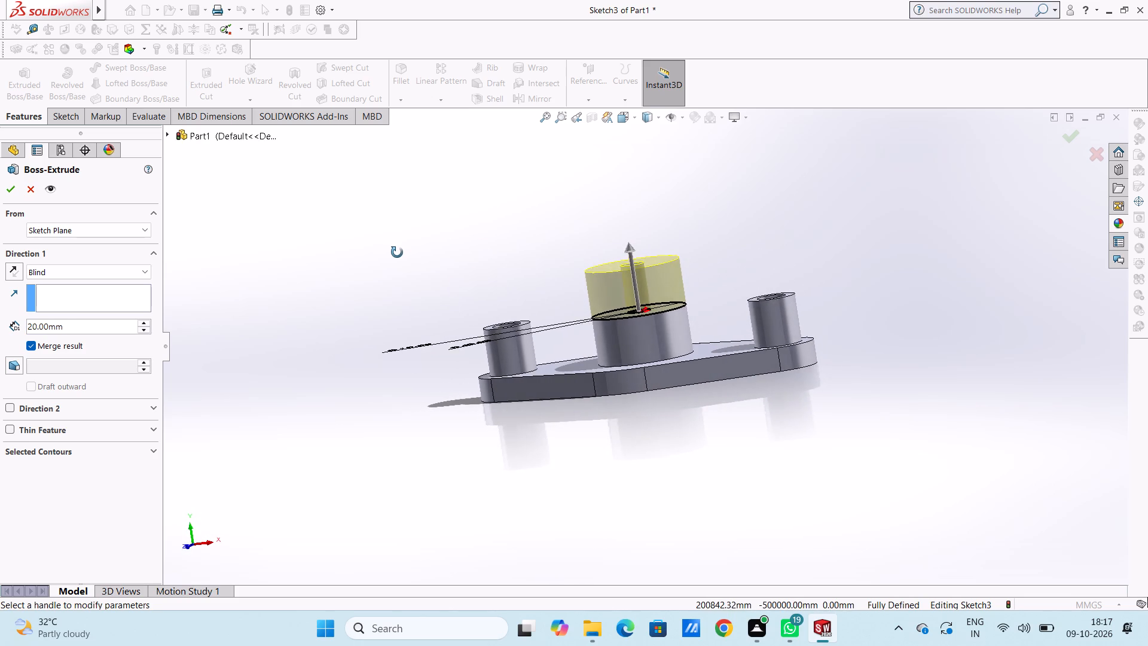
pyautogui.moveTo(397, 252); pyautogui.dragTo(404, 255, button='middle')
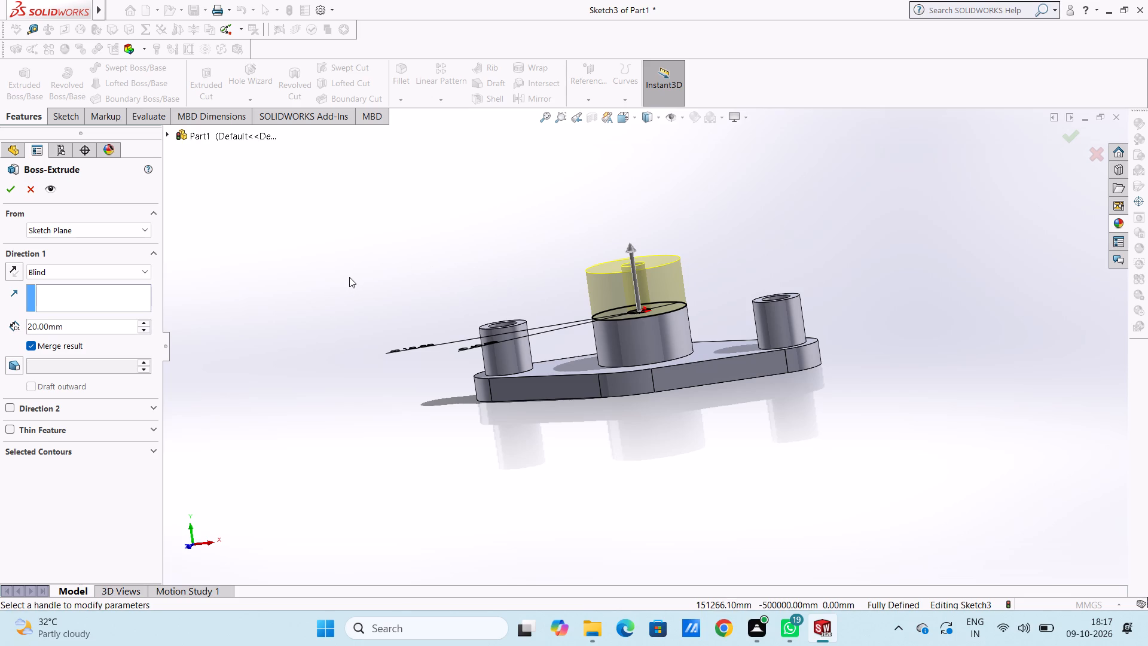
pyautogui.moveTo(453, 233); pyautogui.dragTo(405, 252, button='middle')
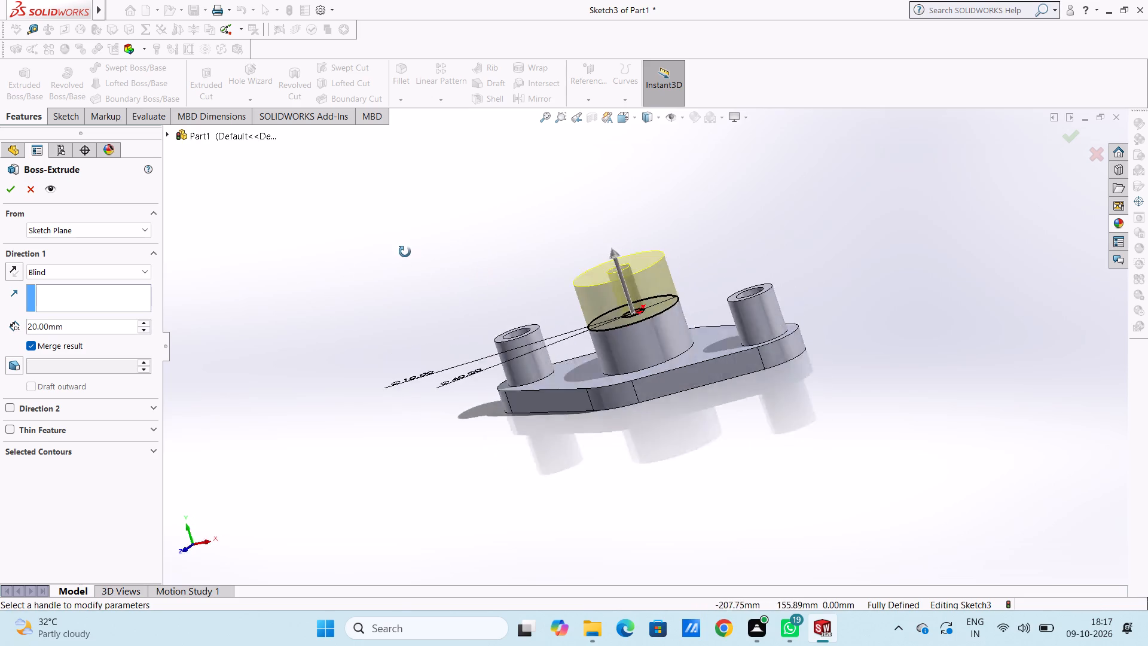
pyautogui.moveTo(405, 252); pyautogui.dragTo(426, 221, button='middle')
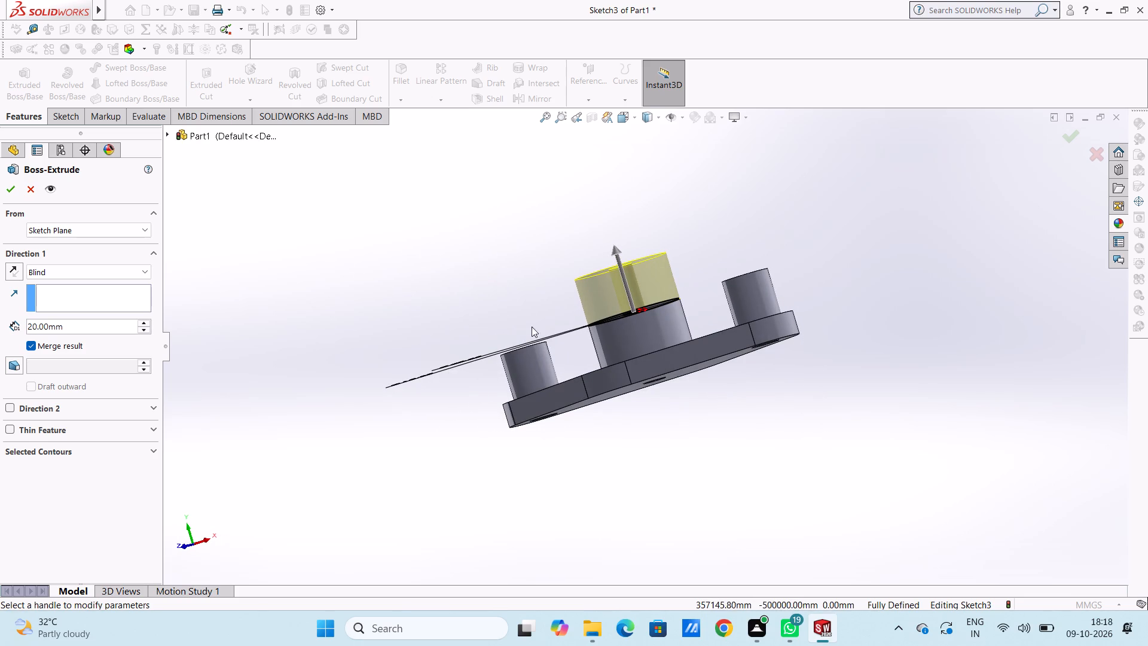
pyautogui.moveTo(380, 307); pyautogui.dragTo(410, 327, button='middle')
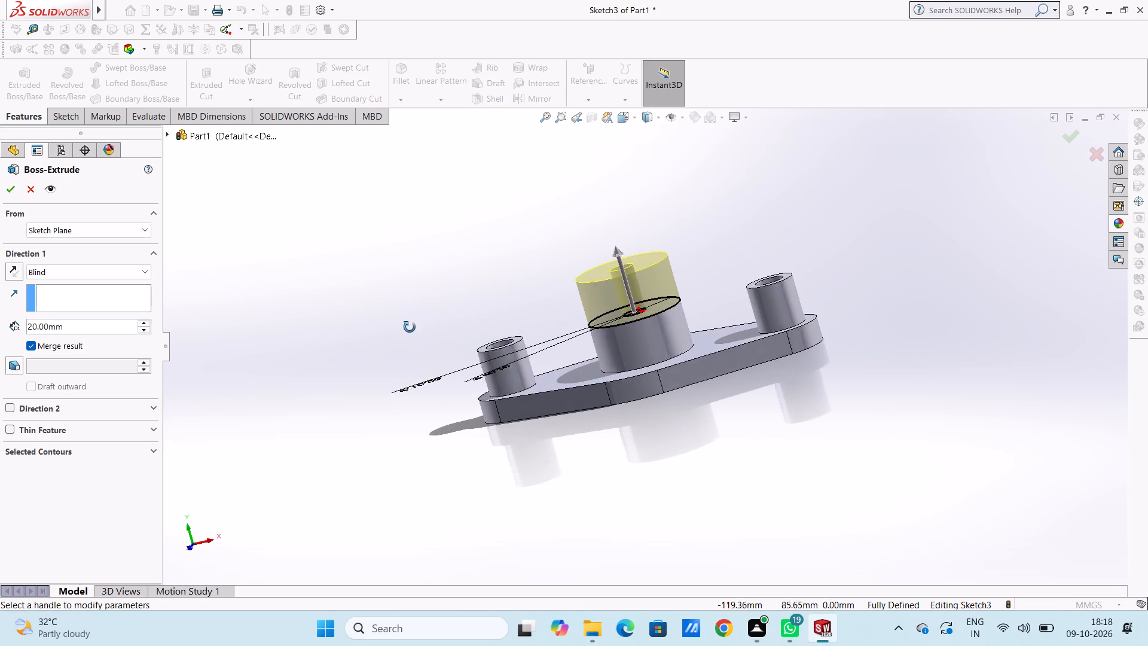
pyautogui.moveTo(410, 327); pyautogui.dragTo(407, 331, button='middle')
pyautogui.scroll(-1, 723, 293)
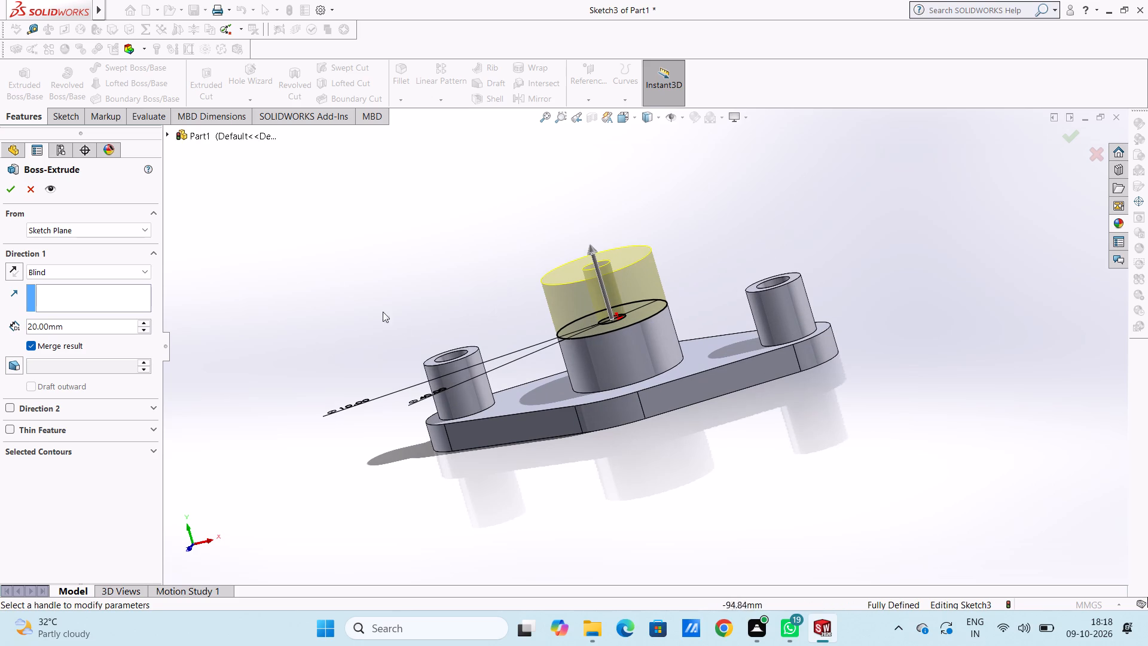
pyautogui.doubleClick(109, 323)
pyautogui.write('30')
pyautogui.press('Return')
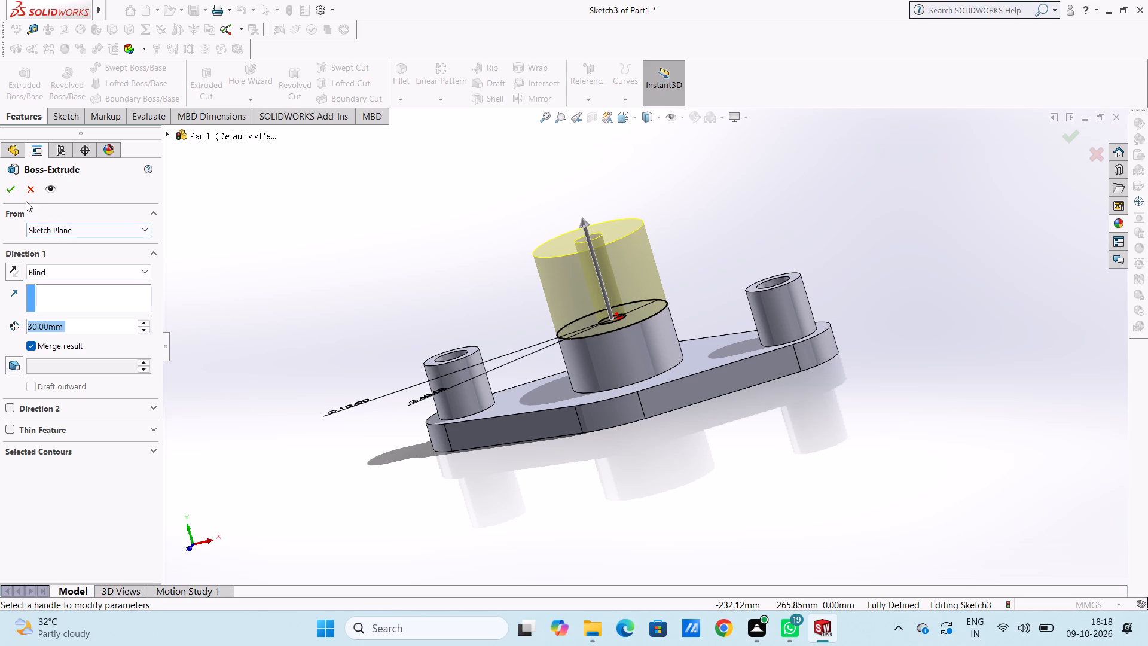
pyautogui.click(13, 193)
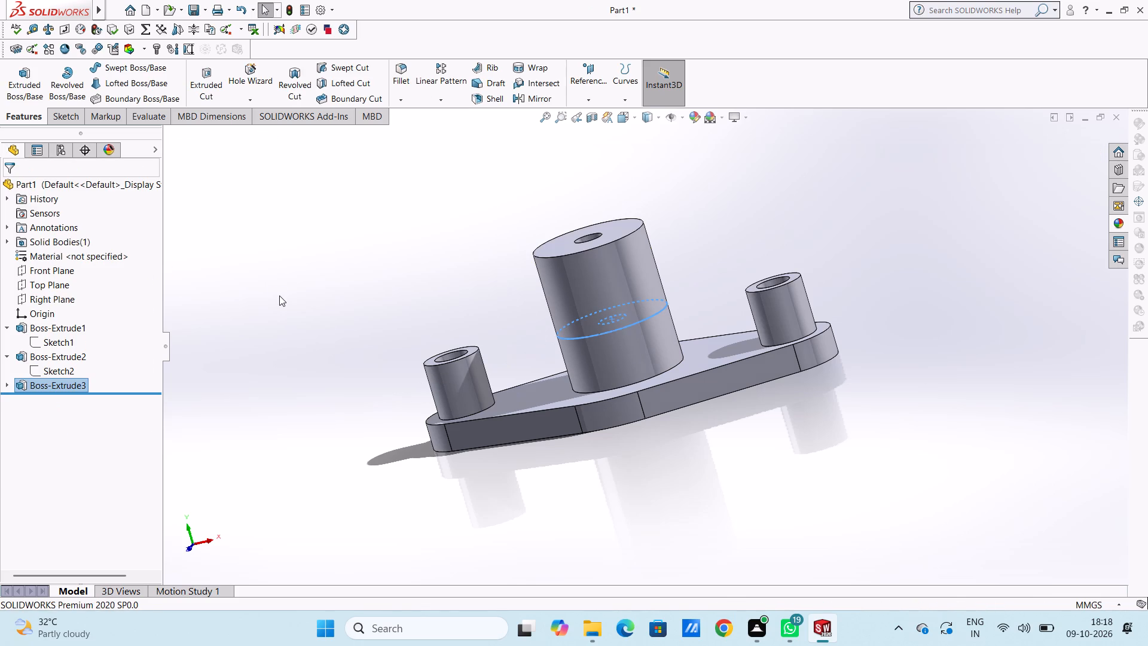
pyautogui.click(279, 295)
# Examine the raised central boss, the two side bosses and the plate from above and from several oblique angles.
pyautogui.moveTo(338, 273); pyautogui.dragTo(367, 284, button='middle')
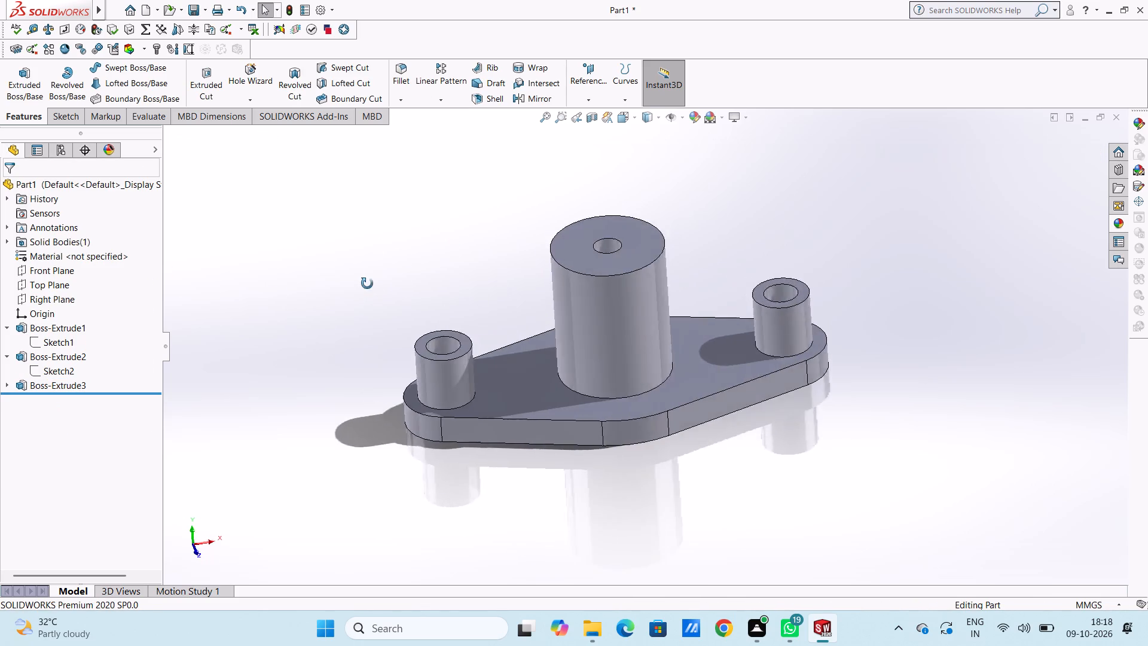
pyautogui.moveTo(367, 284); pyautogui.dragTo(365, 247, button='middle')
pyautogui.moveTo(438, 284); pyautogui.dragTo(409, 316, button='middle')
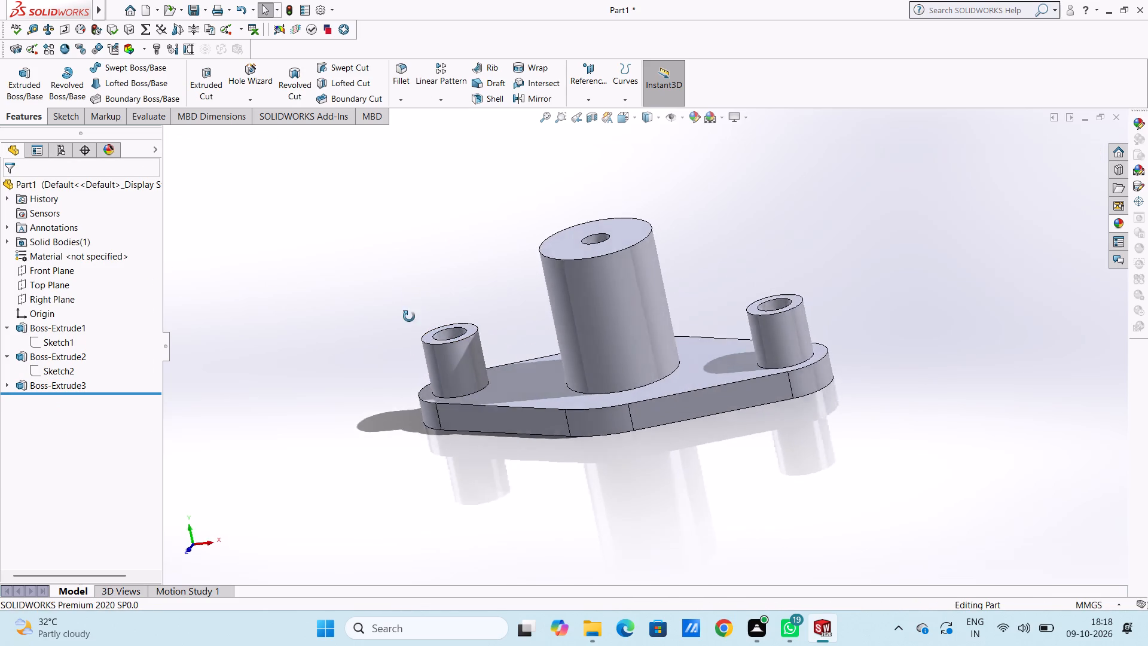
pyautogui.moveTo(409, 316); pyautogui.dragTo(439, 298, button='middle')
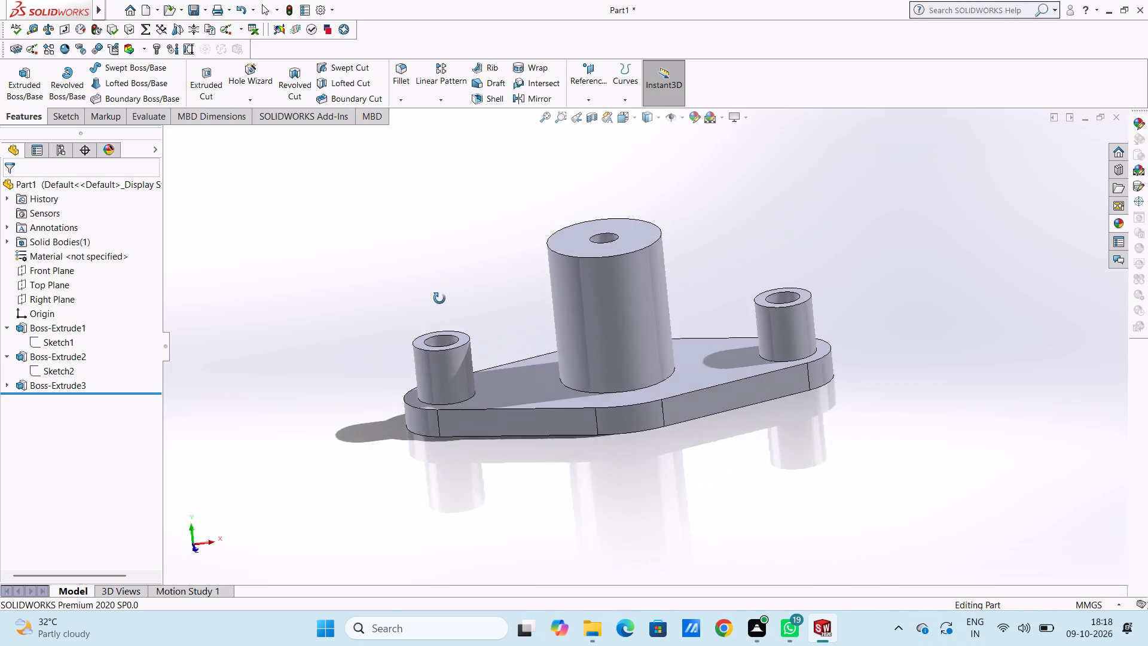
pyautogui.moveTo(439, 298); pyautogui.dragTo(448, 315, button='middle')
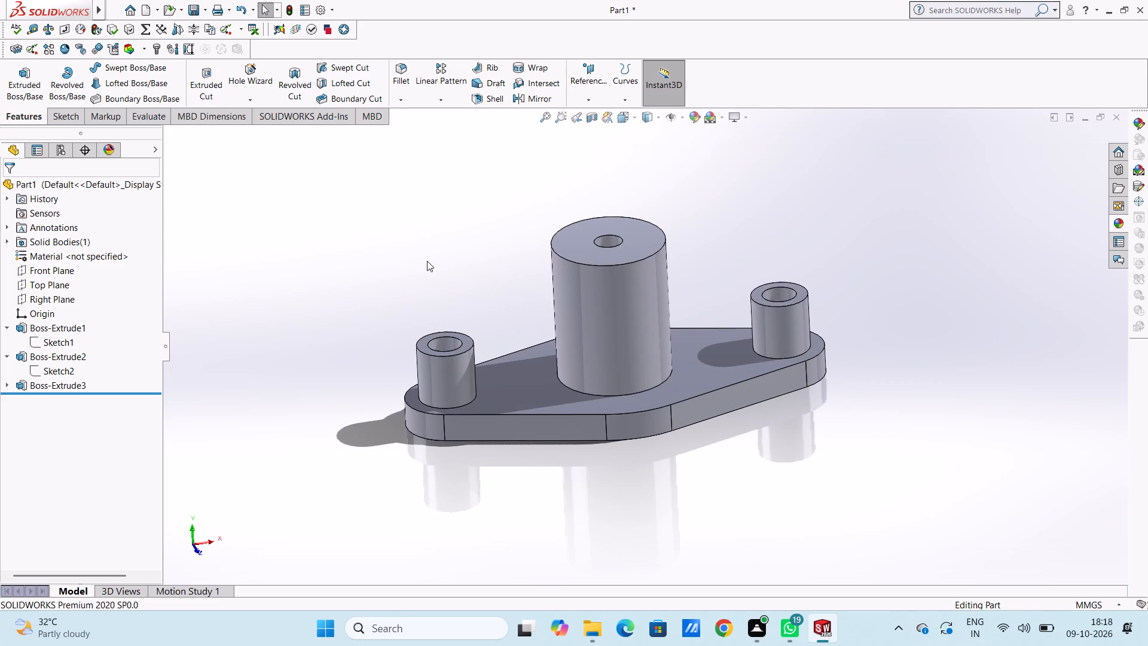
pyautogui.moveTo(425, 260); pyautogui.dragTo(420, 276, button='middle')
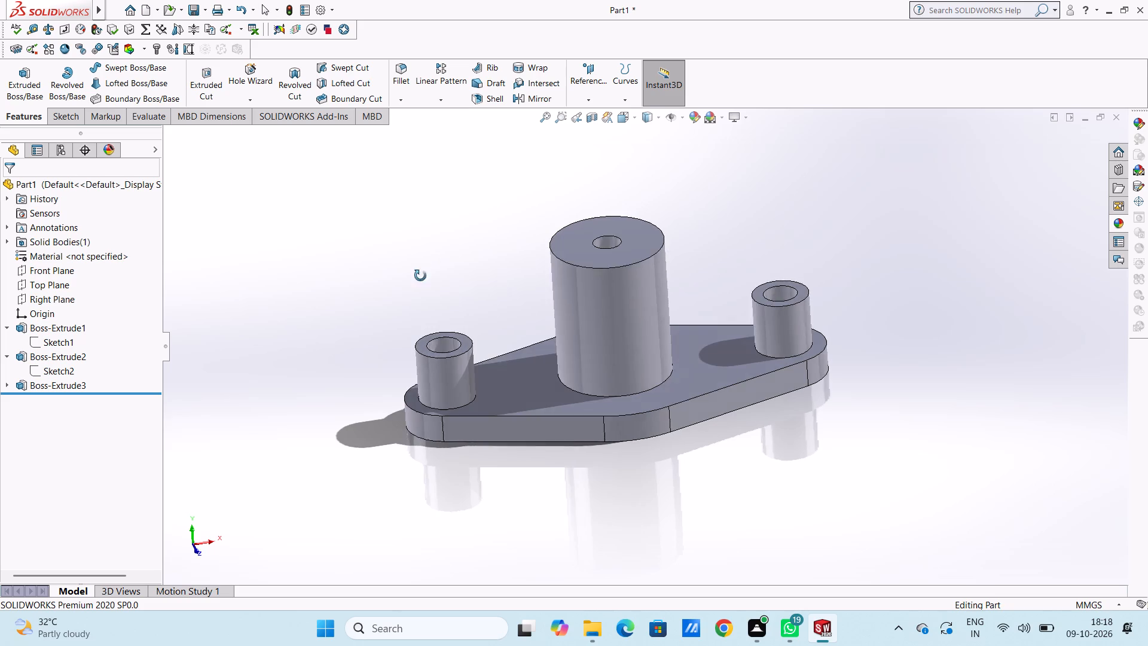
pyautogui.moveTo(420, 276); pyautogui.dragTo(429, 458, button='middle')
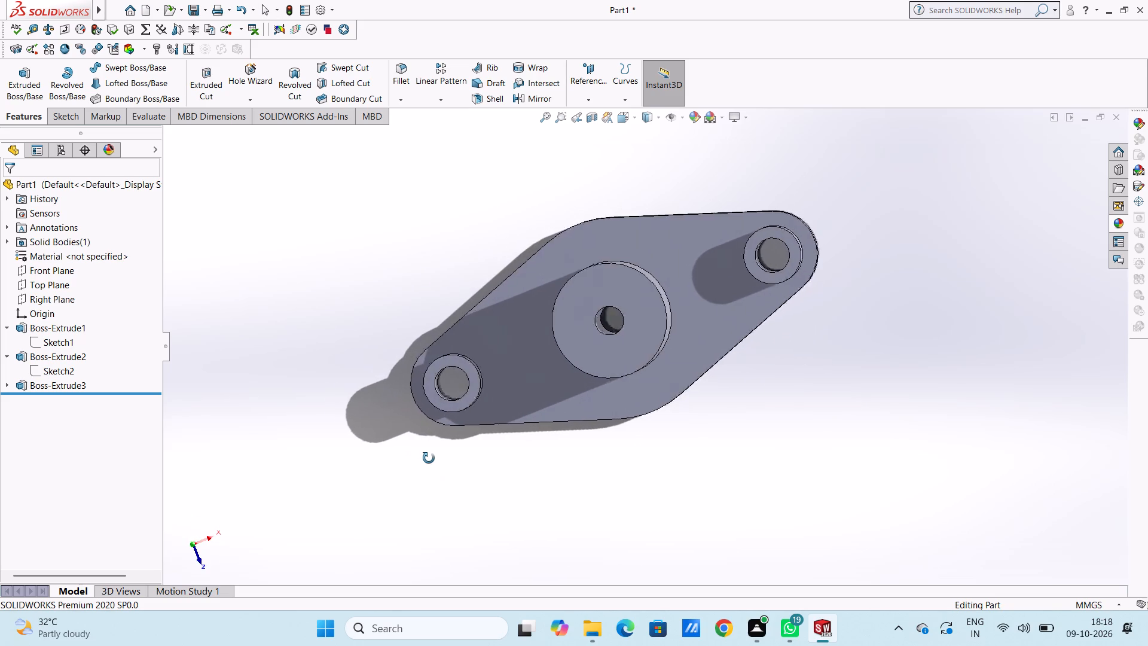
pyautogui.moveTo(429, 458); pyautogui.dragTo(457, 287, button='middle')
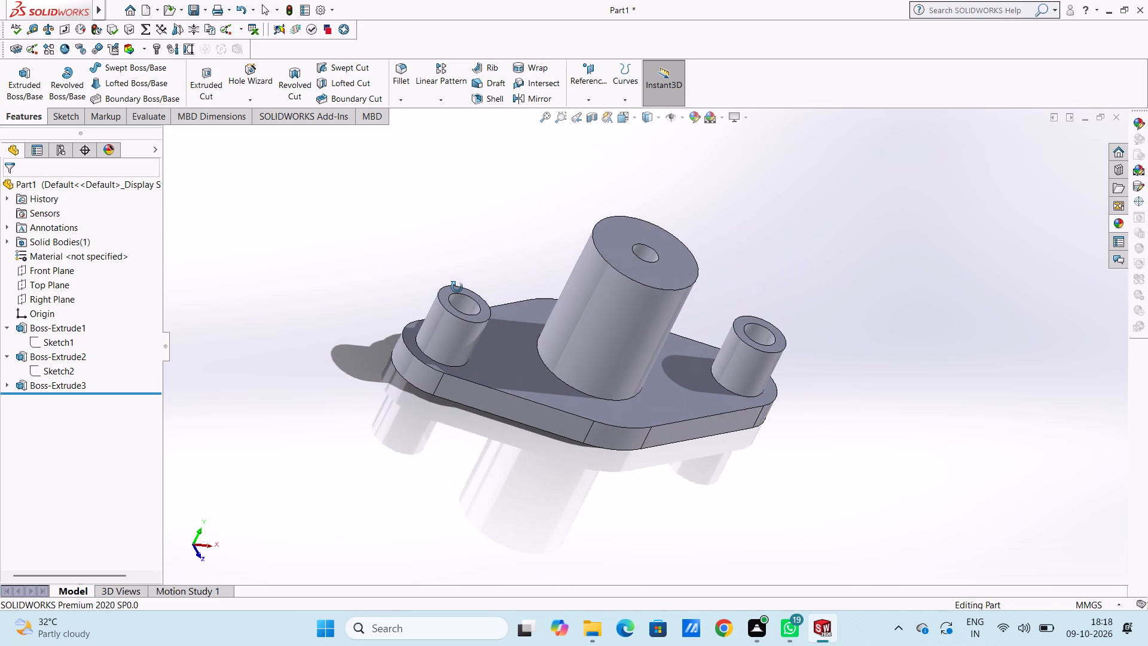
pyautogui.moveTo(457, 287); pyautogui.dragTo(392, 294, button='middle')
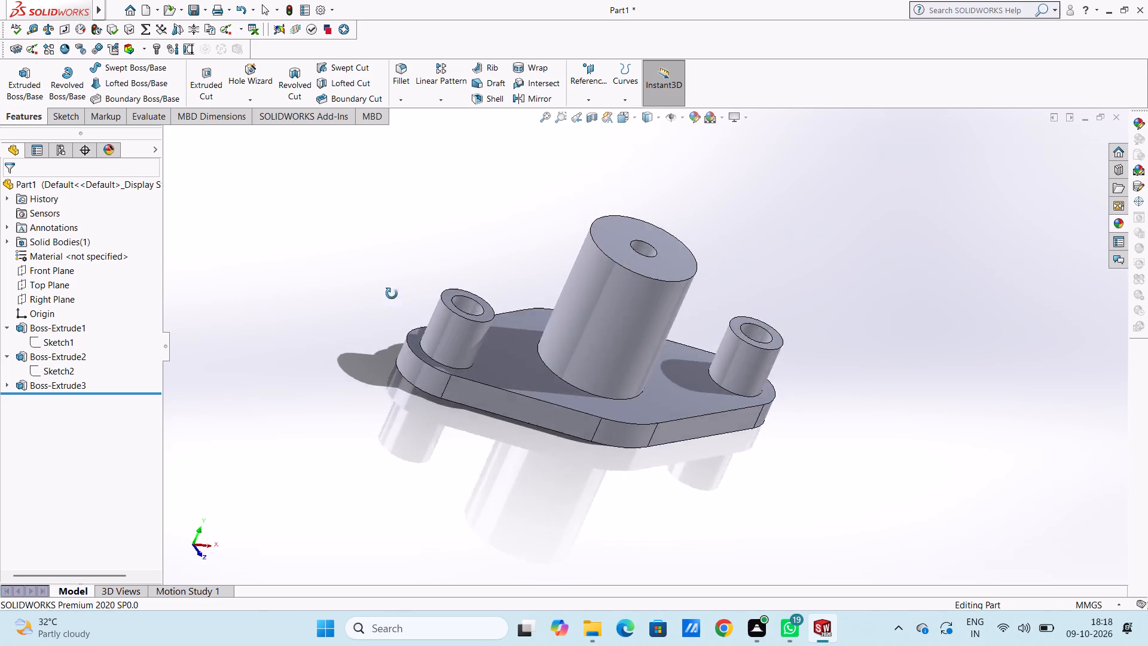
pyautogui.moveTo(392, 294); pyautogui.dragTo(445, 254, button='middle')
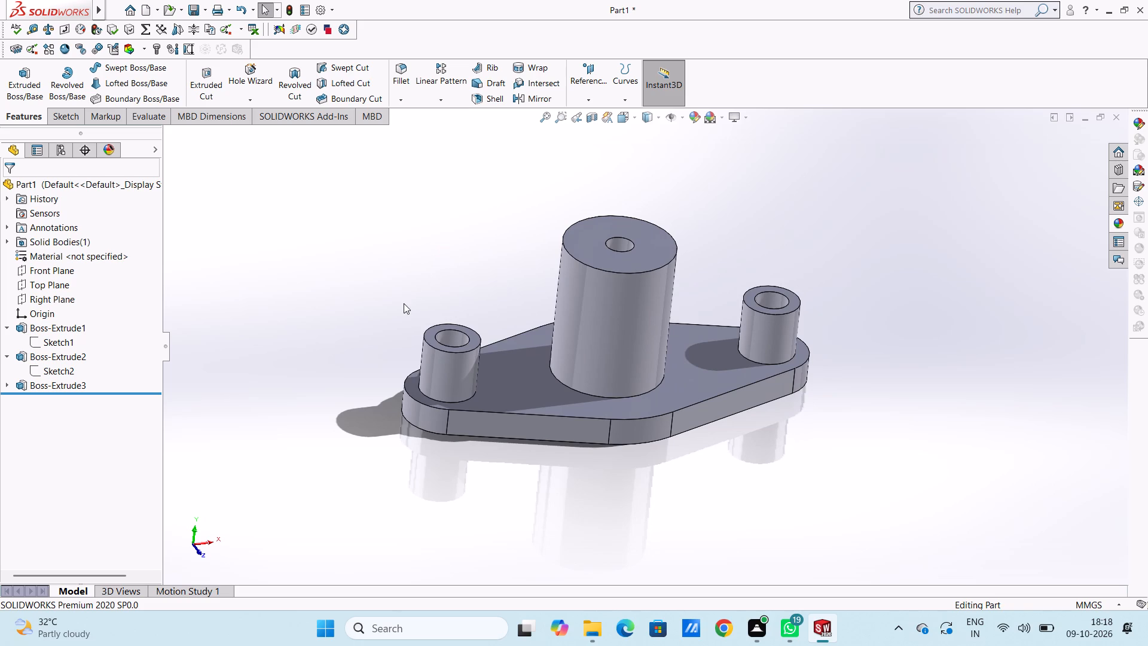
# Create a reference plane from the Front Plane with an offset distance of 0 mm.
pyautogui.hotkey('ctrl', '5')
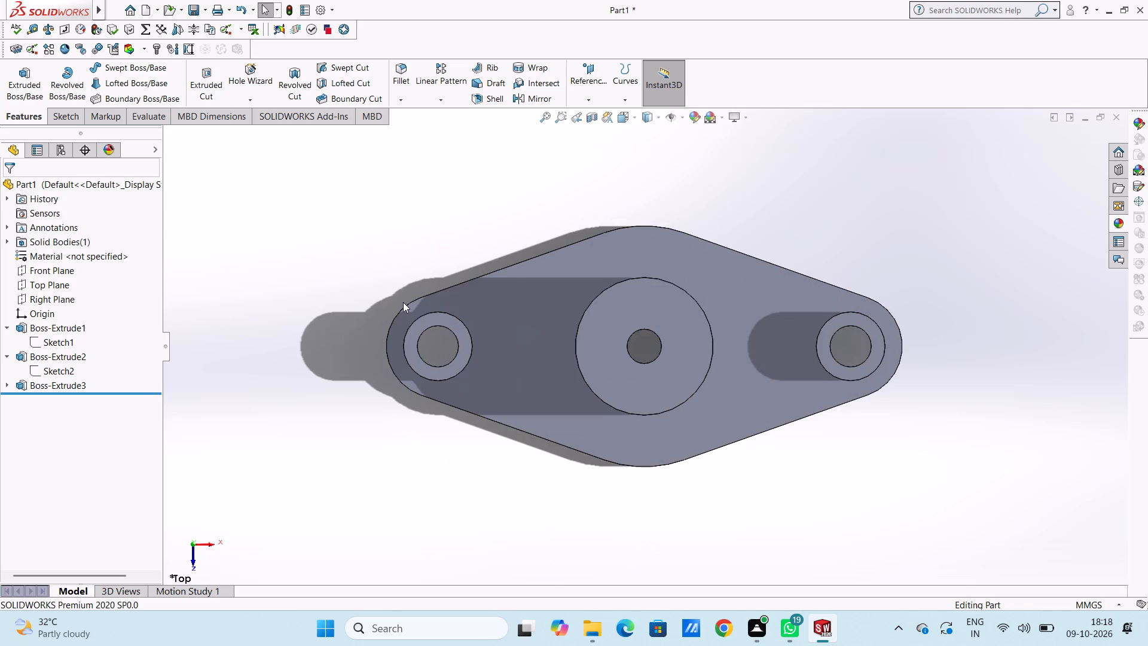
pyautogui.scroll(2, 403, 302)
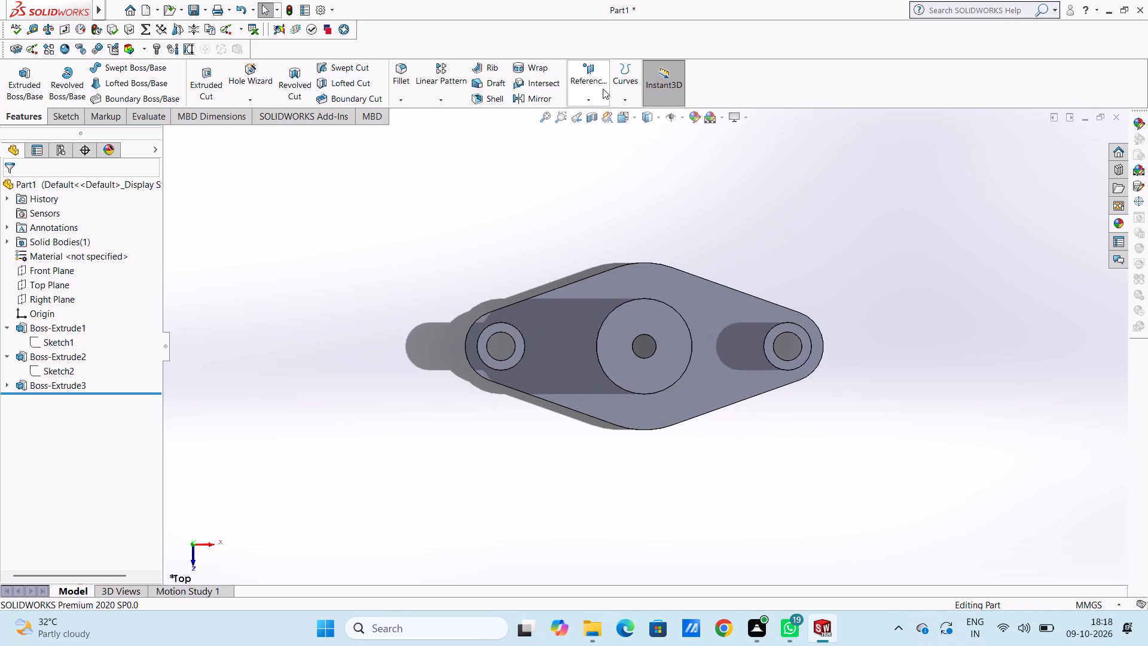
pyautogui.click(594, 77)
pyautogui.click(598, 113)
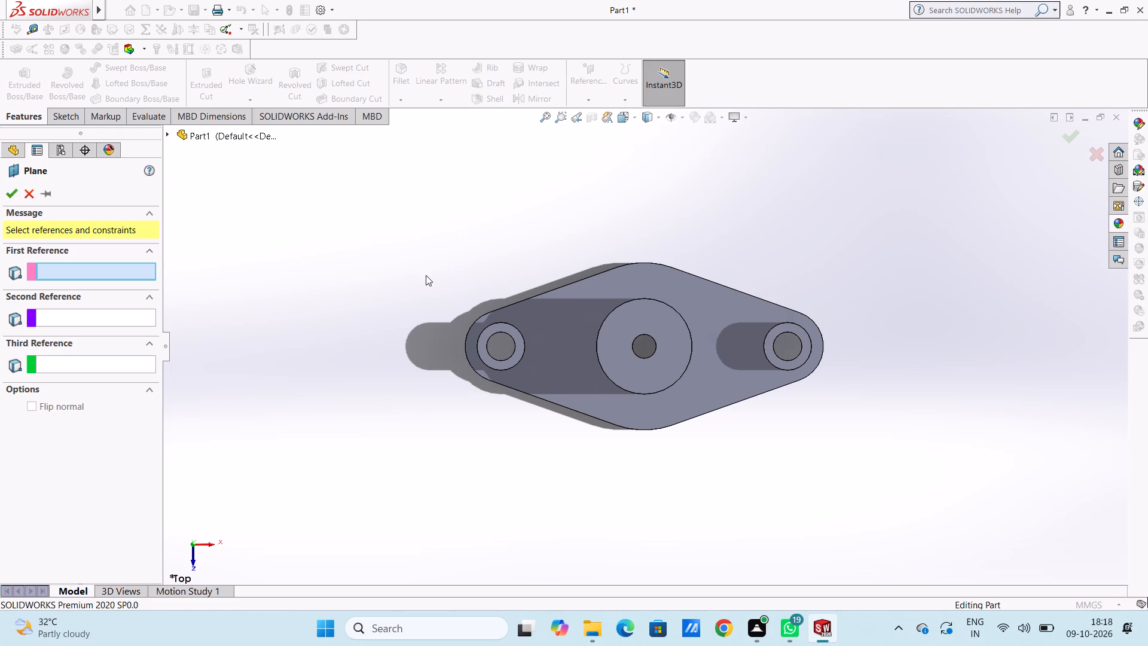
pyautogui.click(165, 133)
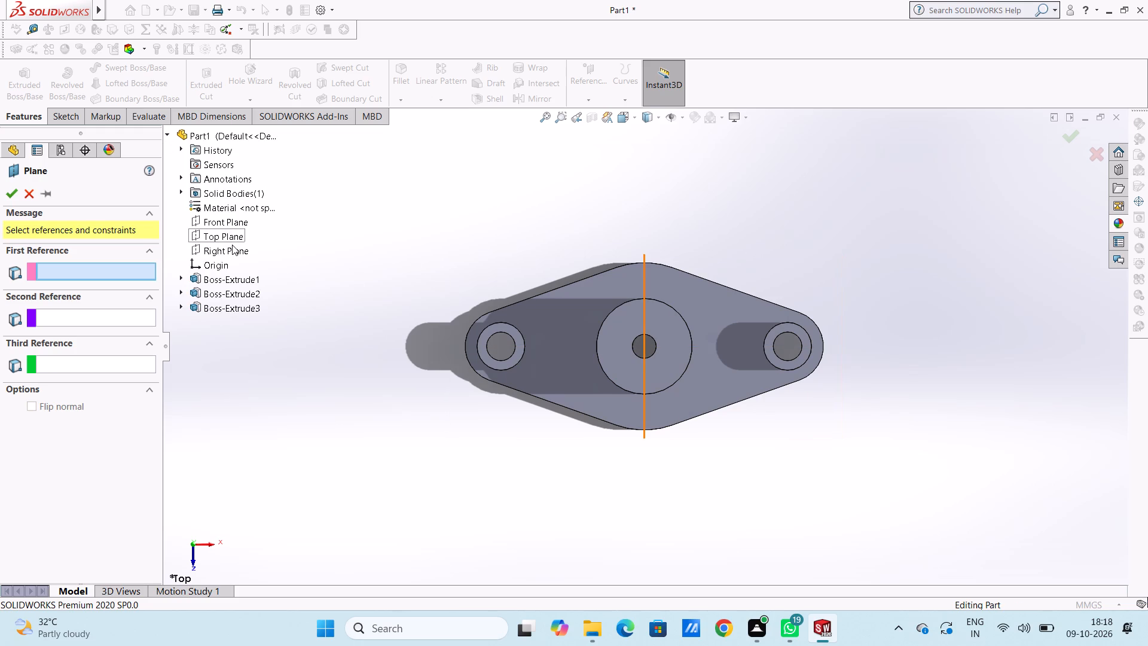
pyautogui.click(231, 224)
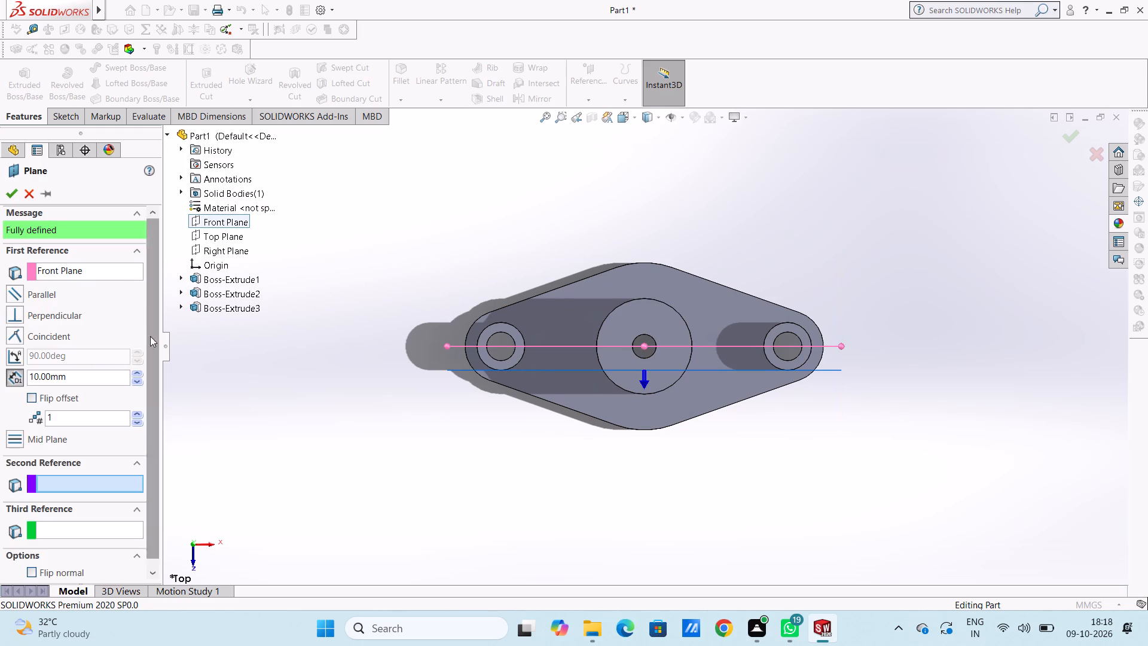
pyautogui.doubleClick(102, 374)
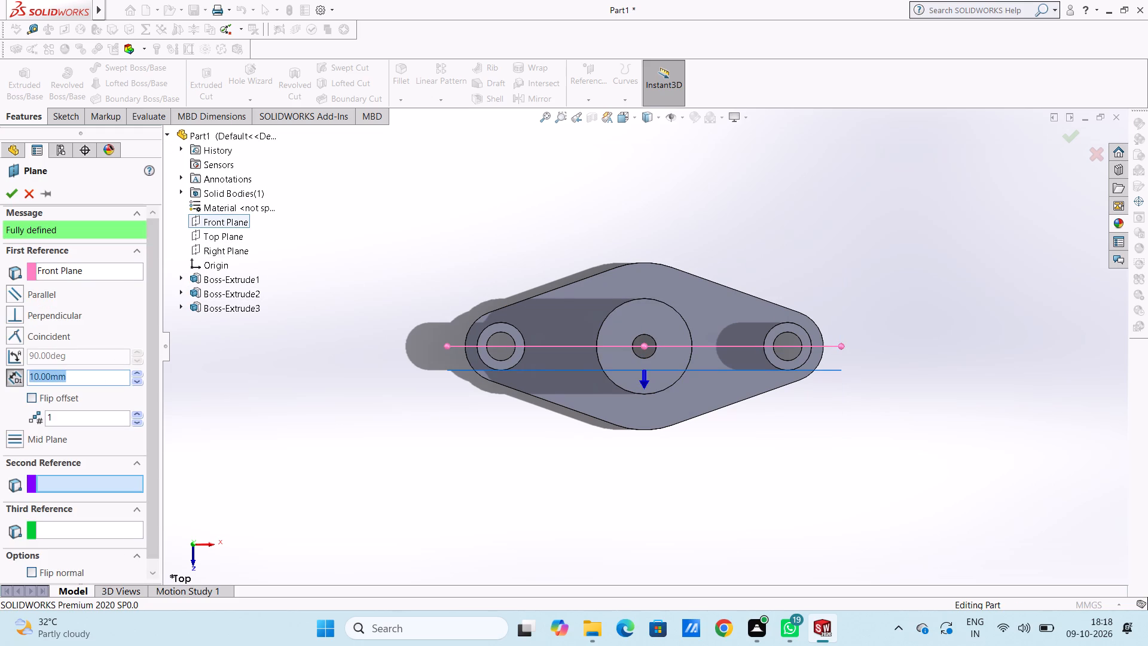
pyautogui.press('0')
pyautogui.press('Return')
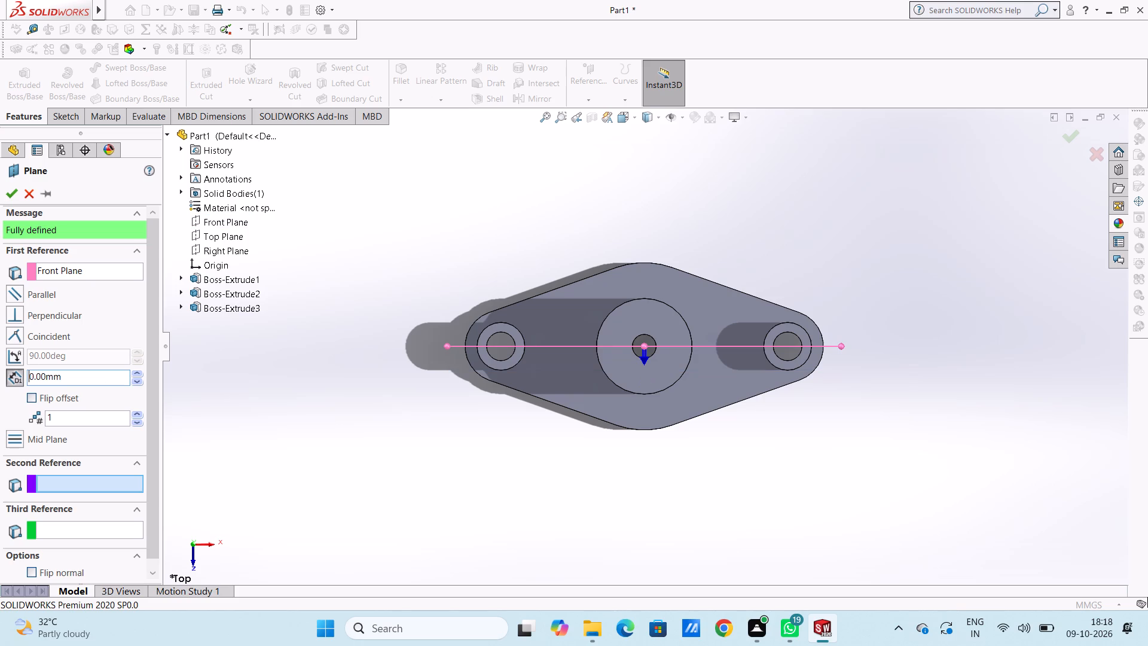
pyautogui.click(10, 194)
pyautogui.click(345, 329)
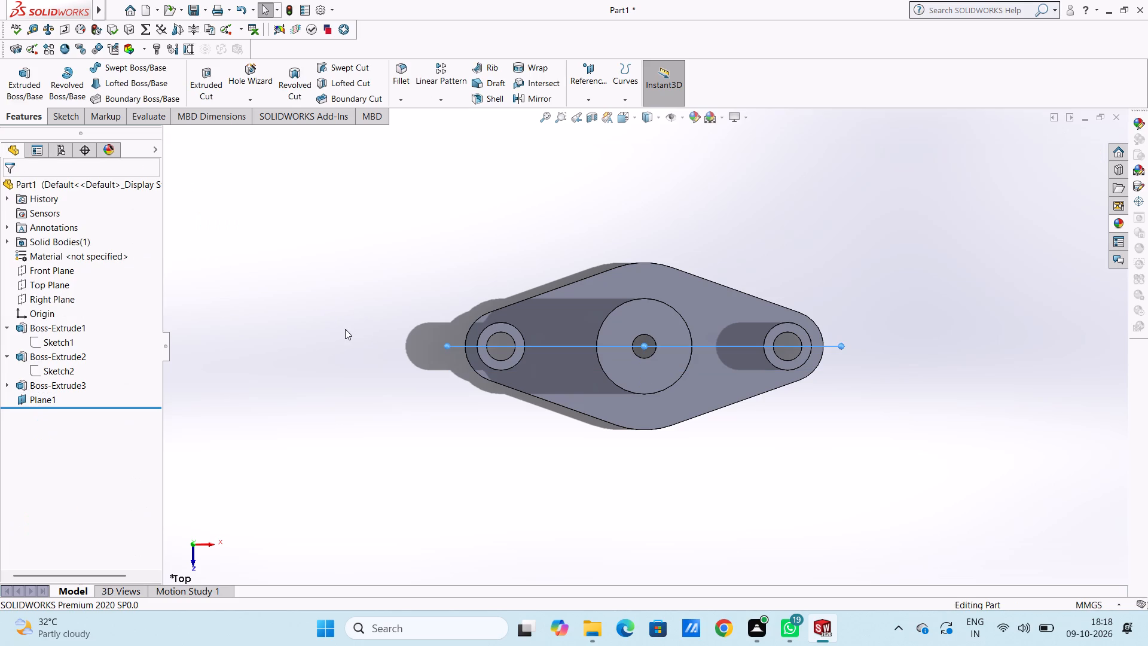
# Start a new sketch on Plane1, the mid plane through the bosses, viewed from the front.
pyautogui.hotkey('ctrl', '3')
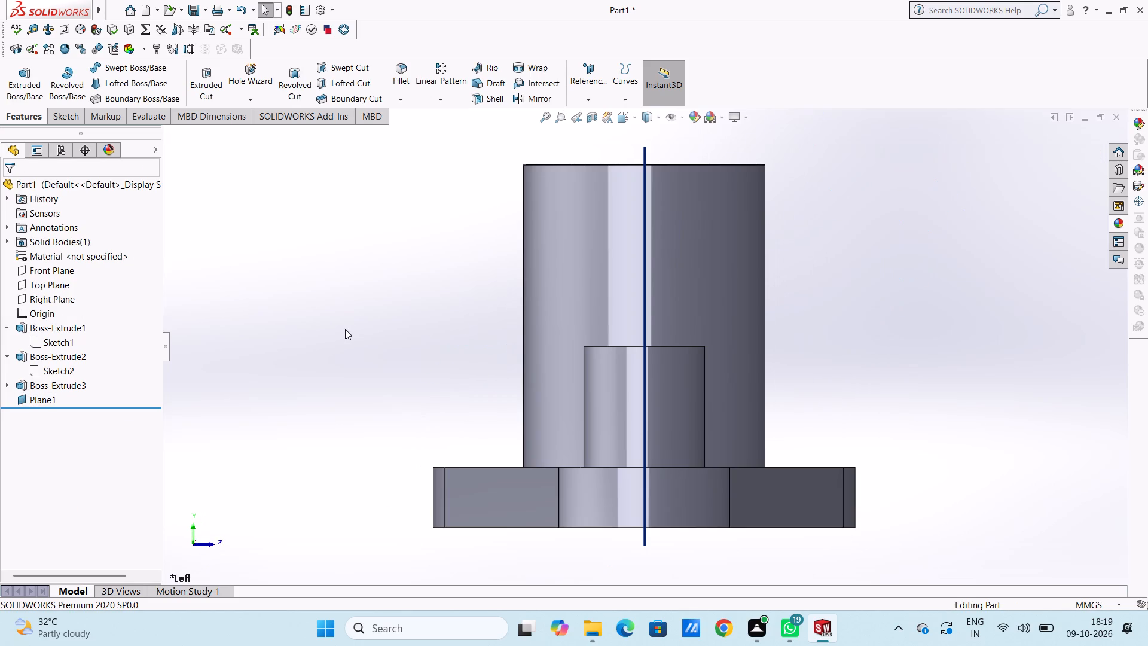
pyautogui.hotkey('ctrl', '4')
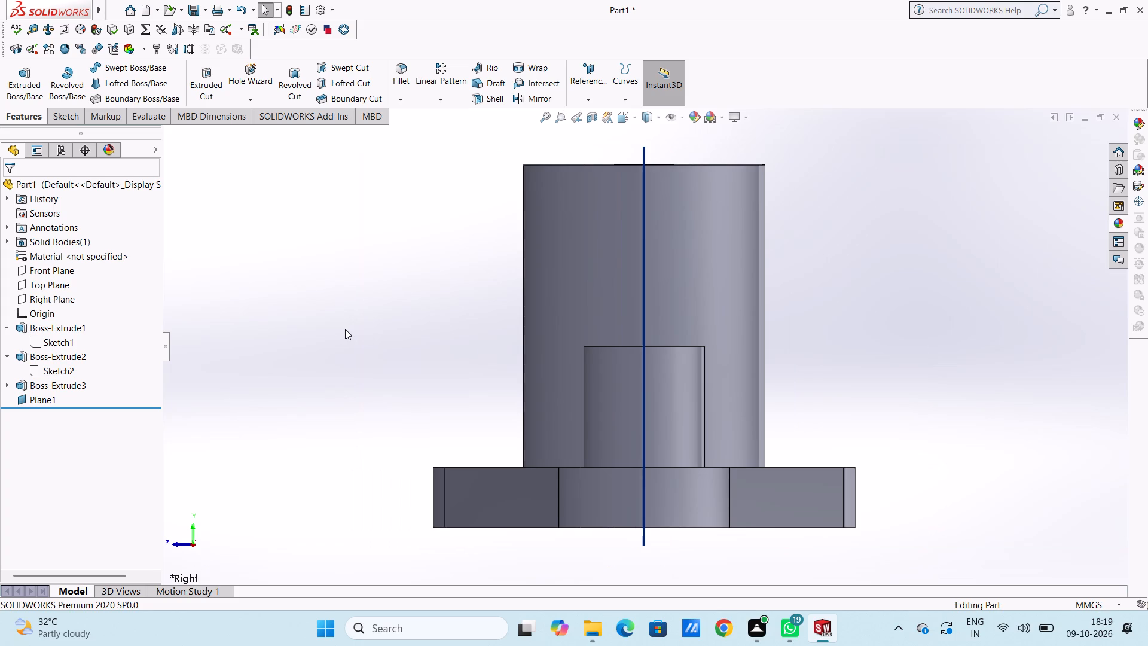
pyautogui.hotkey('ctrl', '1')
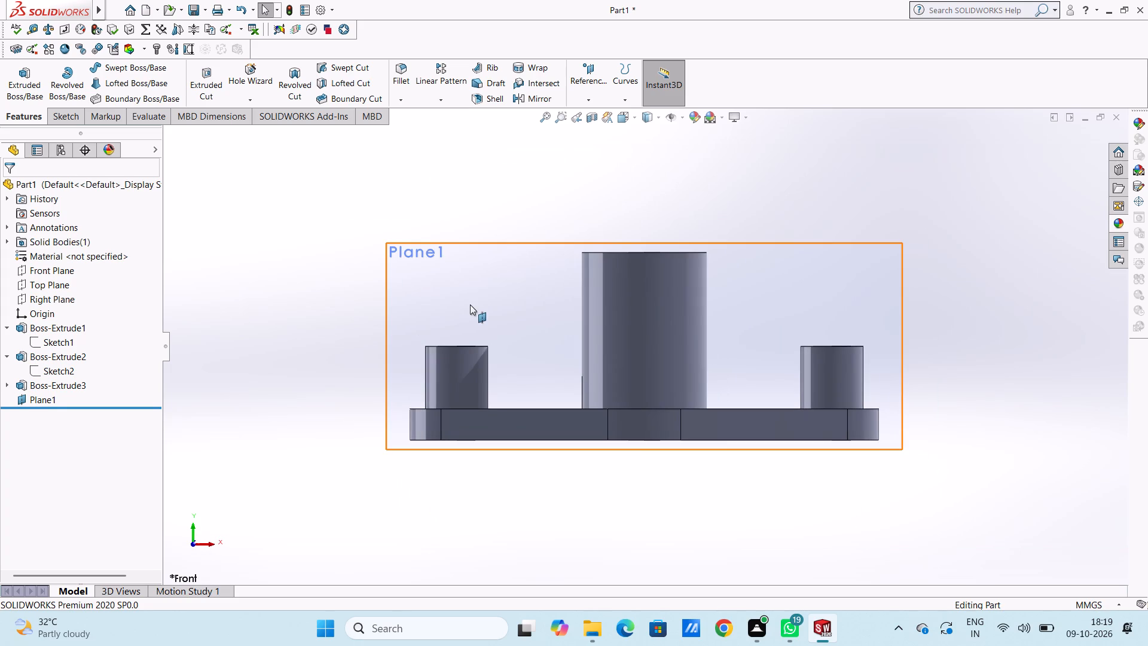
pyautogui.click(470, 304)
pyautogui.click(524, 270)
pyautogui.click(525, 211)
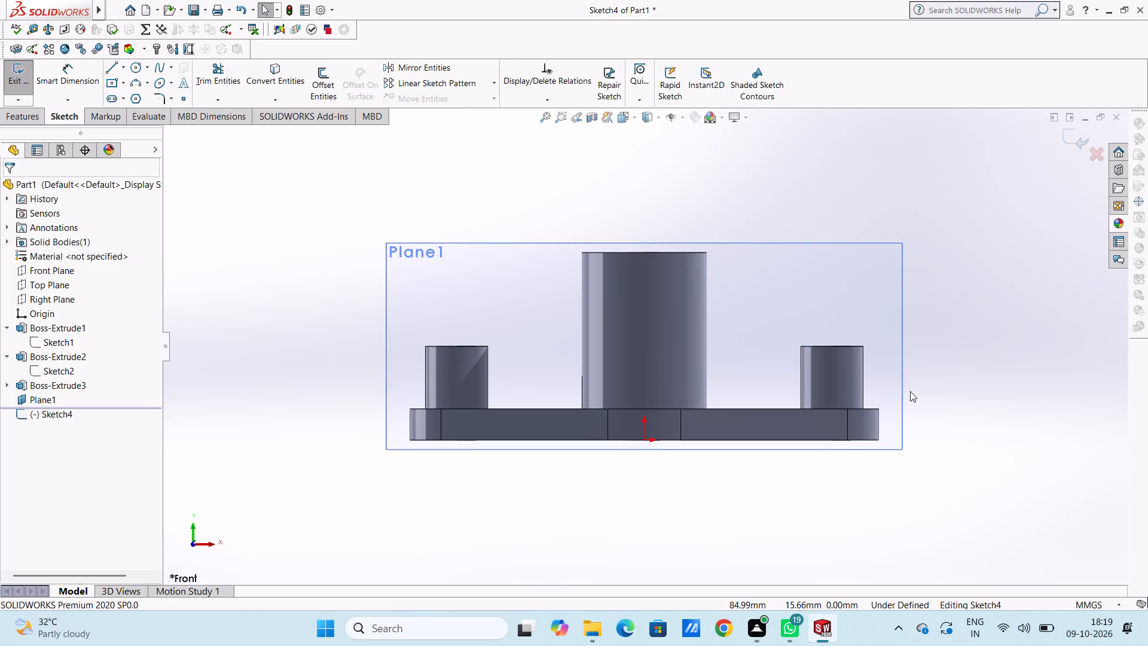
# Sketch a 3 mm horizontal line from the left boss's top inner corner, continuing with a sloped line to the central boss's top left corner.
pyautogui.scroll(-1, 910, 391)
pyautogui.scroll(2, 907, 391)
pyautogui.scroll(-1, 692, 338)
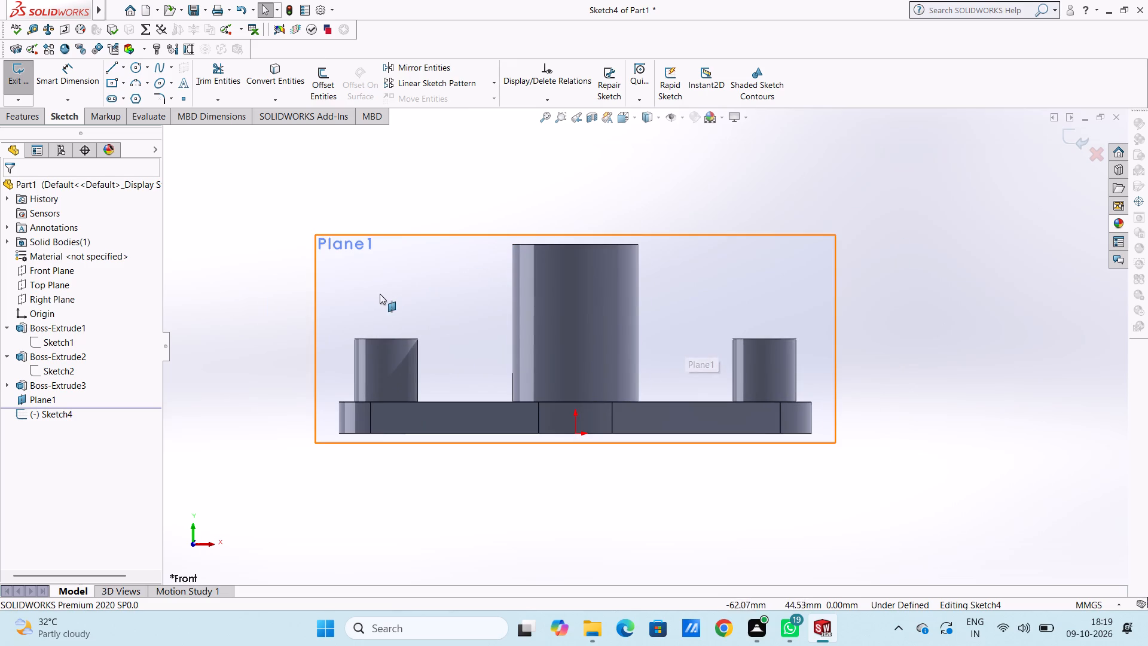
pyautogui.click(116, 67)
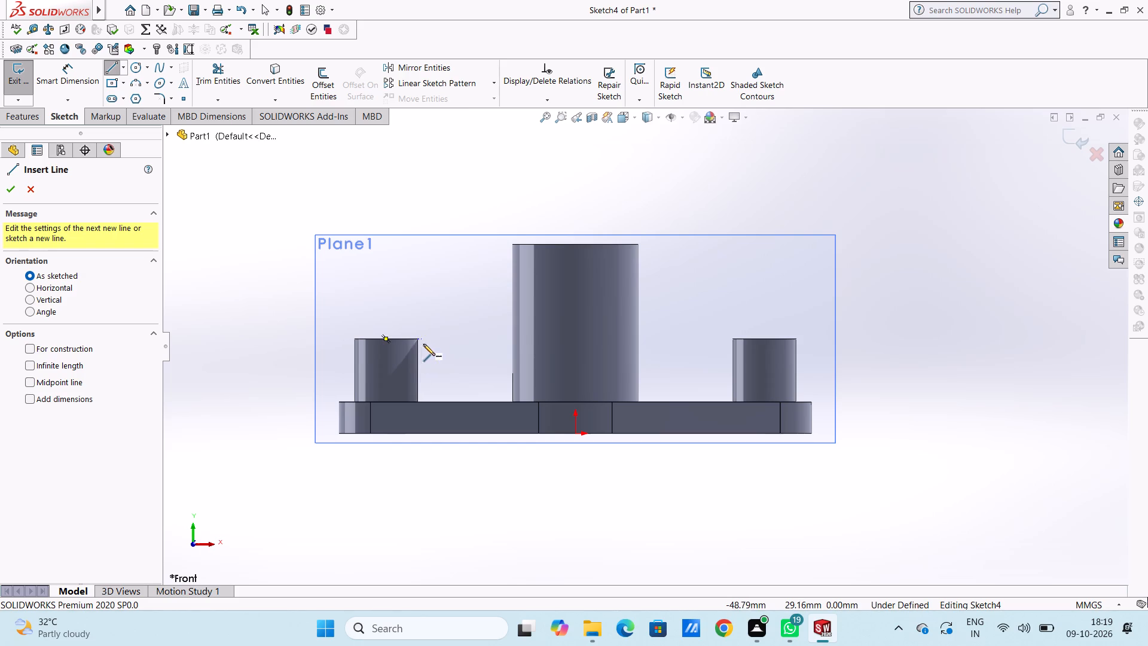
pyautogui.click(419, 340)
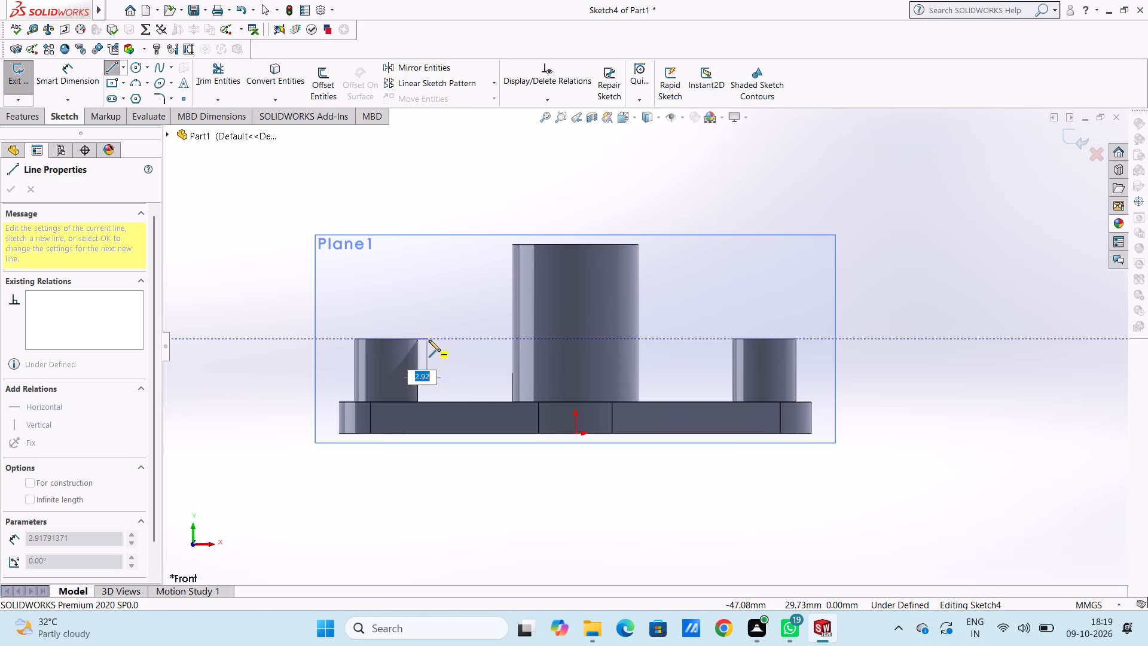
pyautogui.press('3')
pyautogui.press('Return')
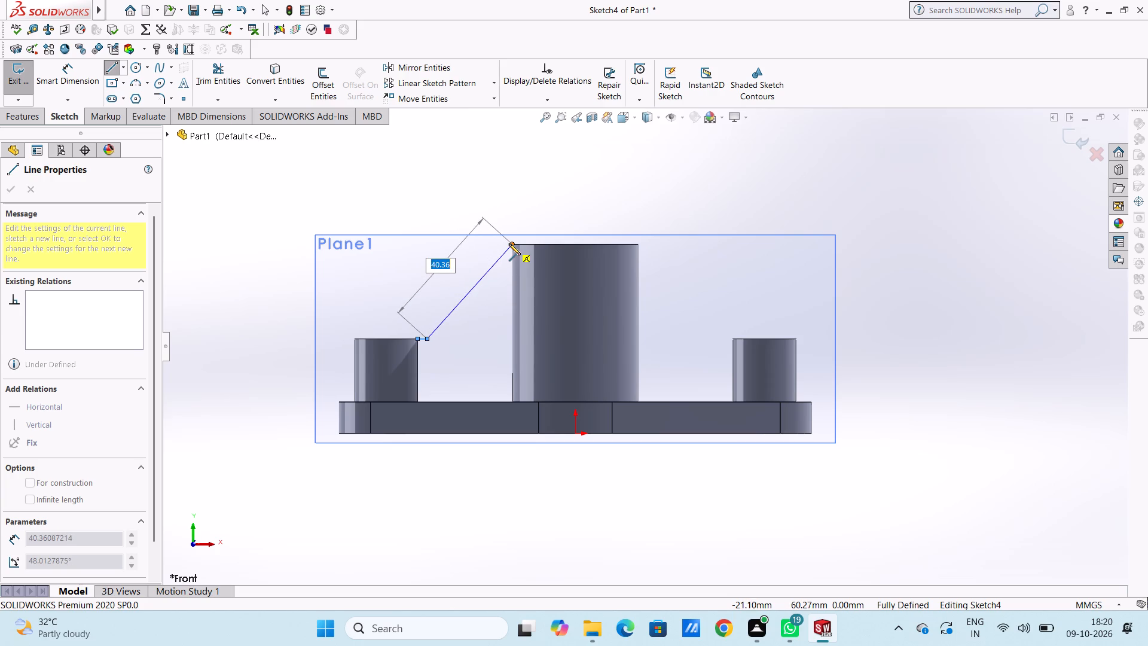
pyautogui.click(509, 243)
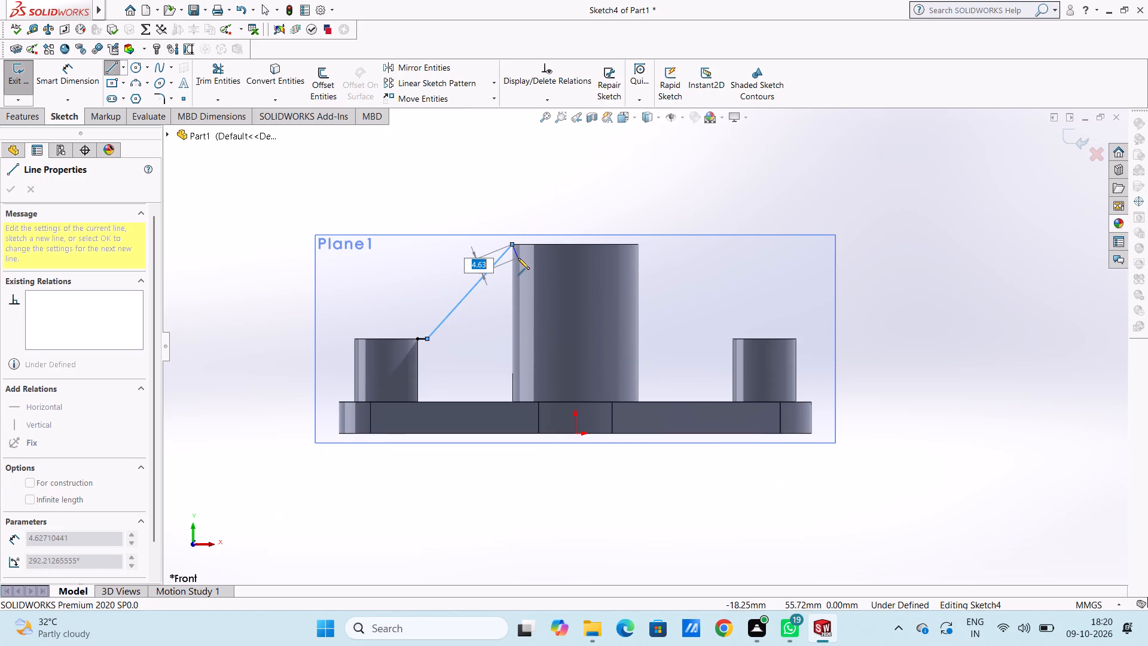
pyautogui.press('Escape')
pyautogui.press('Escape')
pyautogui.press('Escape')
pyautogui.press('Escape')
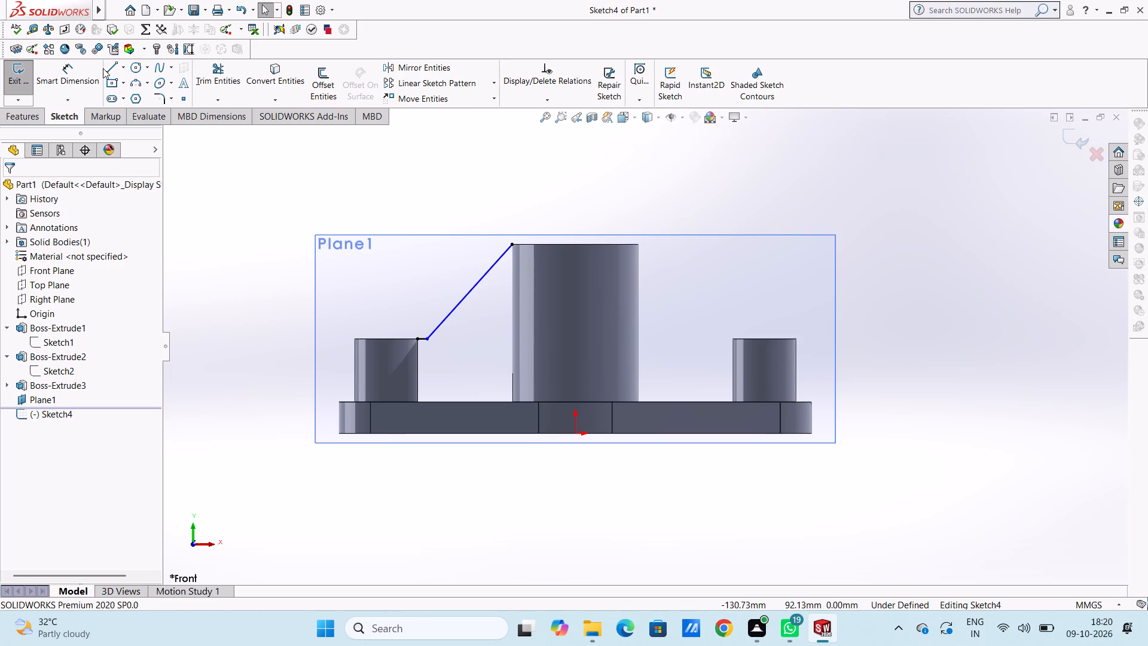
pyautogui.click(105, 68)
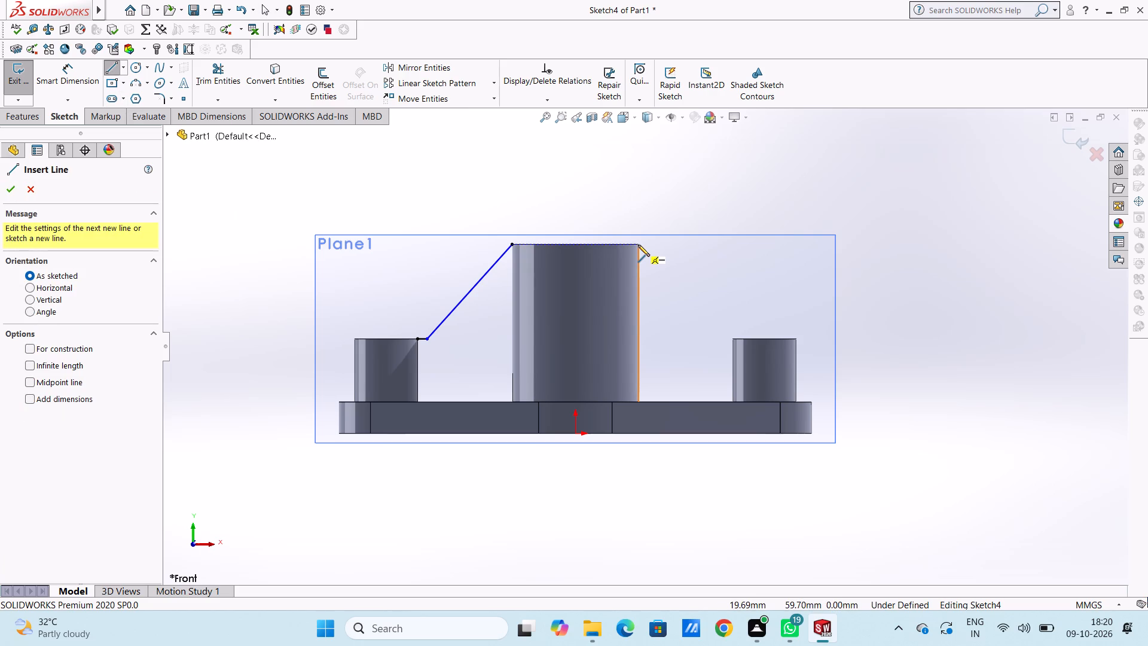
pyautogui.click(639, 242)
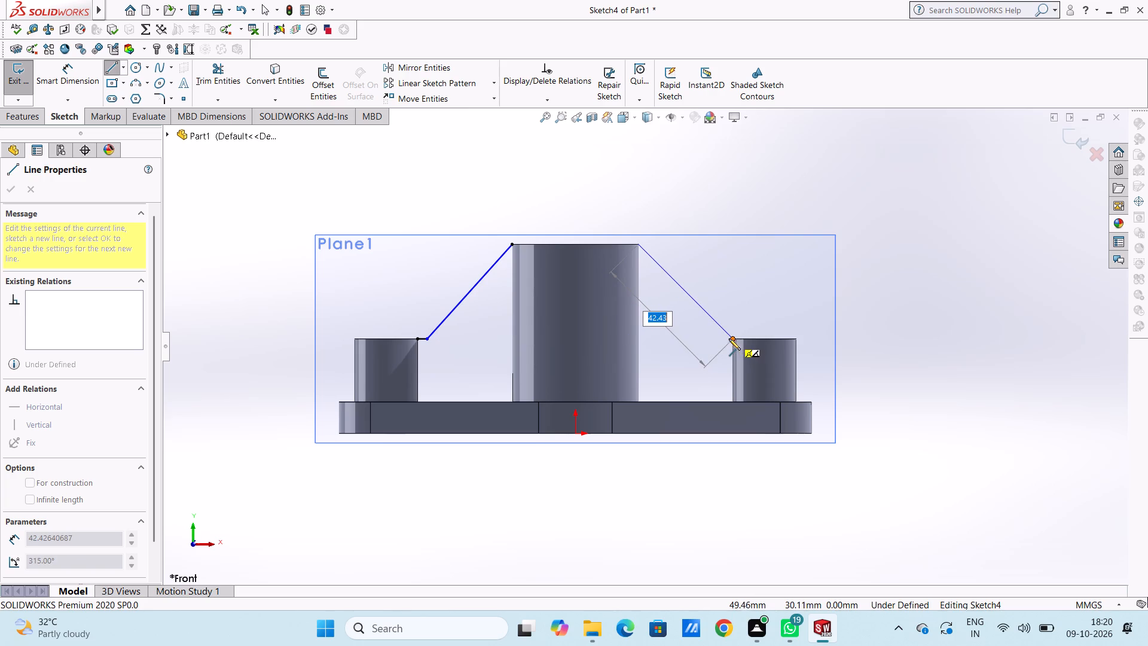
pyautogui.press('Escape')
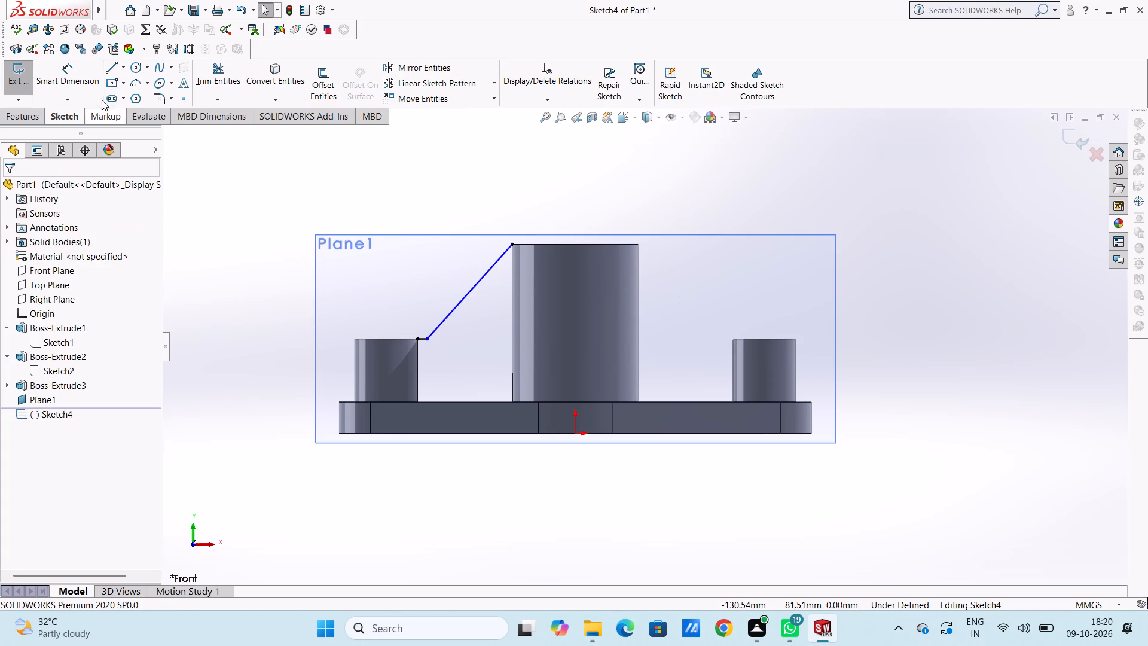
# Sketch a 5 mm horizontal line inward from the right boss's top edge, continuing with a sloped line to the central boss's top right corner.
pyautogui.click(111, 68)
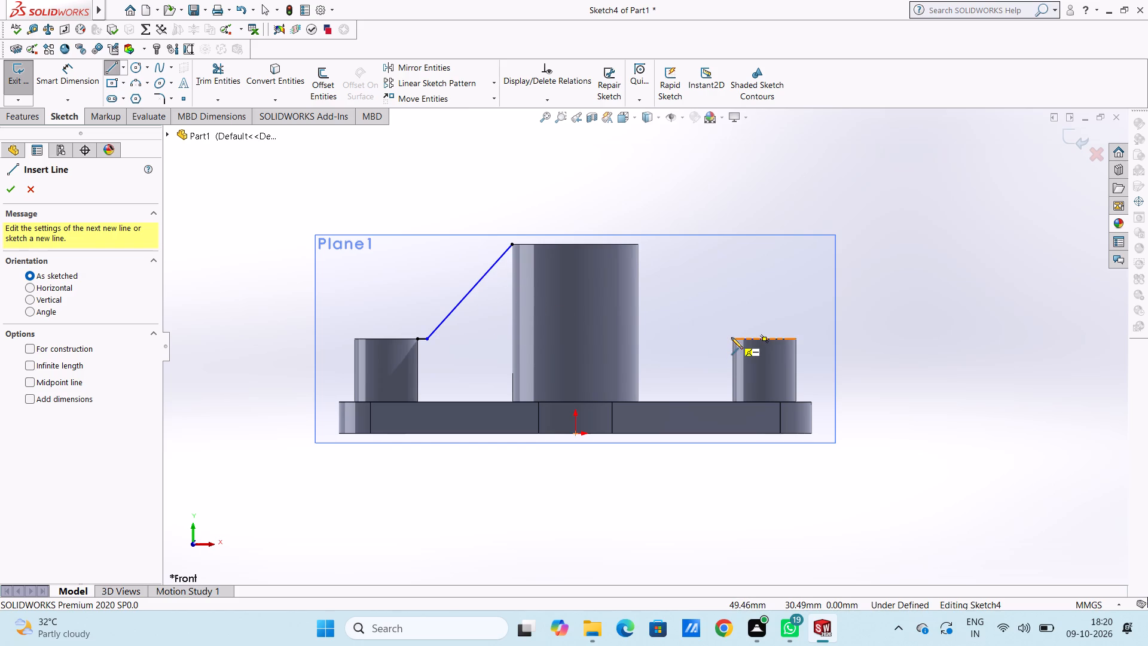
pyautogui.scroll(-3, 752, 353)
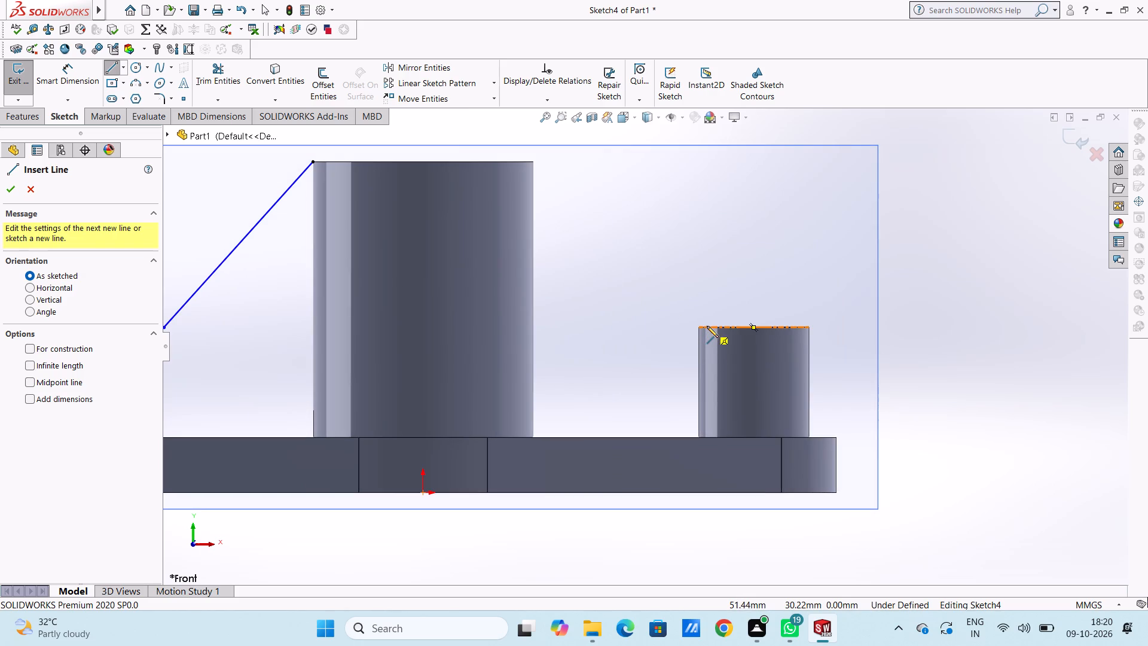
pyautogui.click(710, 326)
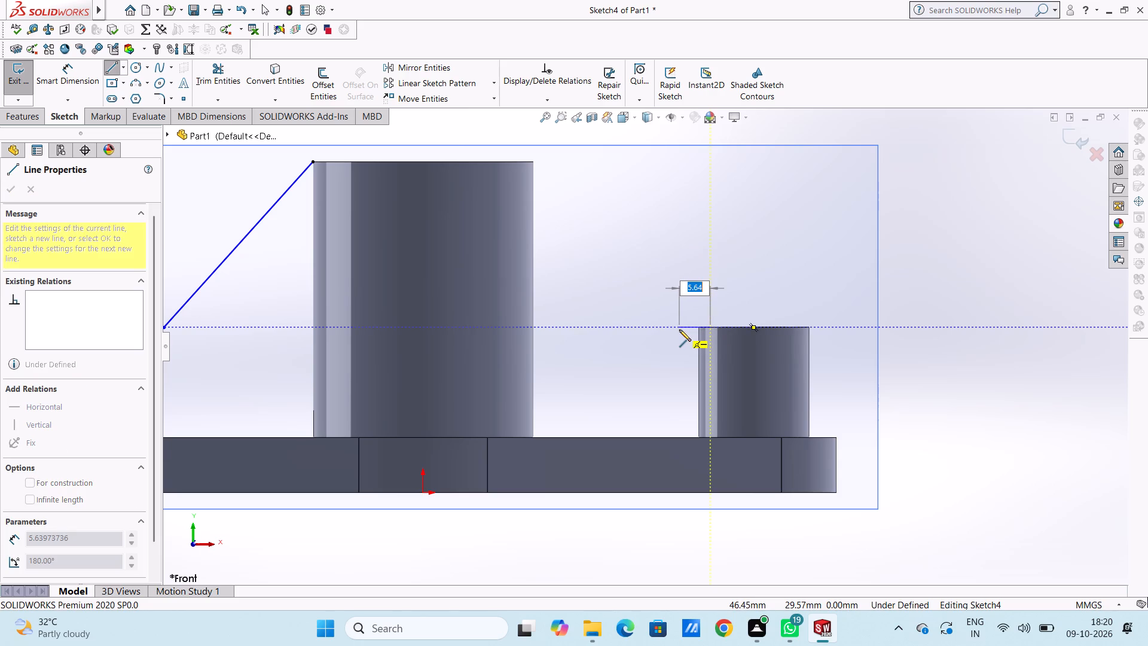
pyautogui.press('5')
pyautogui.press('Return')
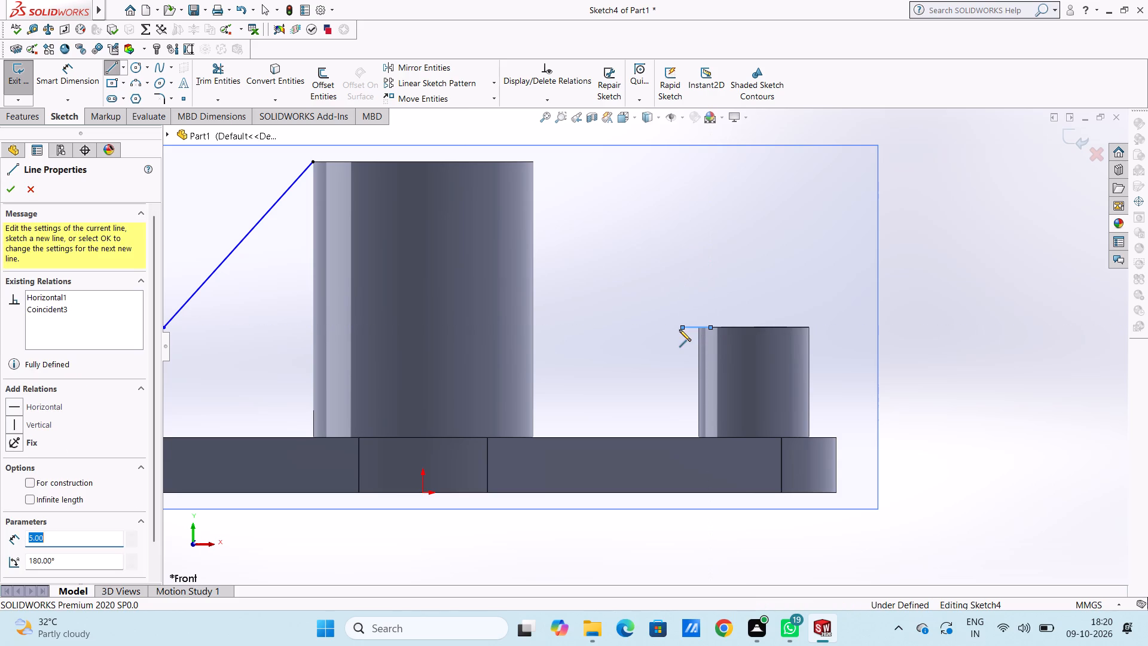
pyautogui.click(533, 161)
pyautogui.press('Escape')
pyautogui.press('Escape')
pyautogui.press('Escape')
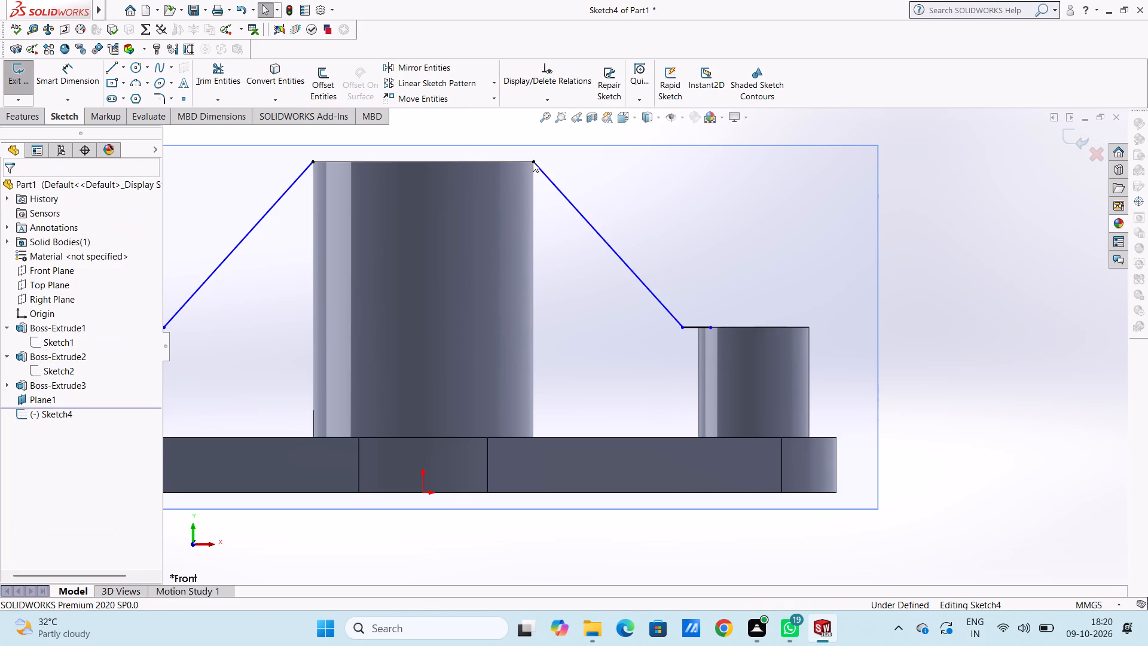
pyautogui.scroll(4, 533, 161)
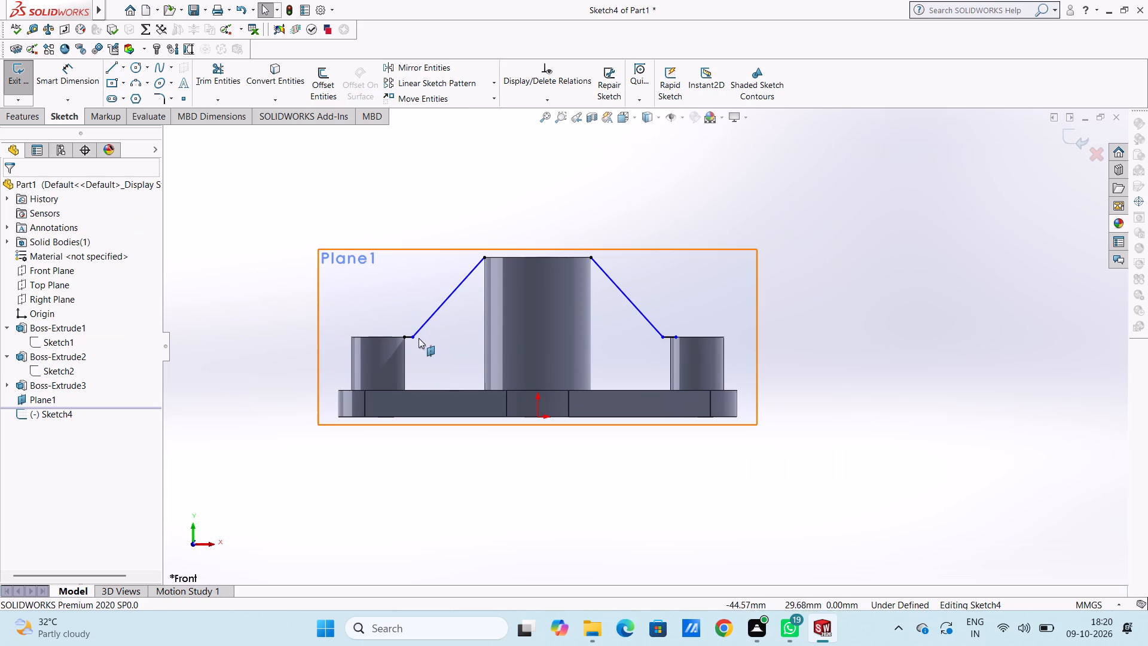
# Replace the short horizontal line at the left boss with a 5 mm line running from the slope's lower end onto the boss top.
pyautogui.click(408, 339)
pyautogui.press('Delete')
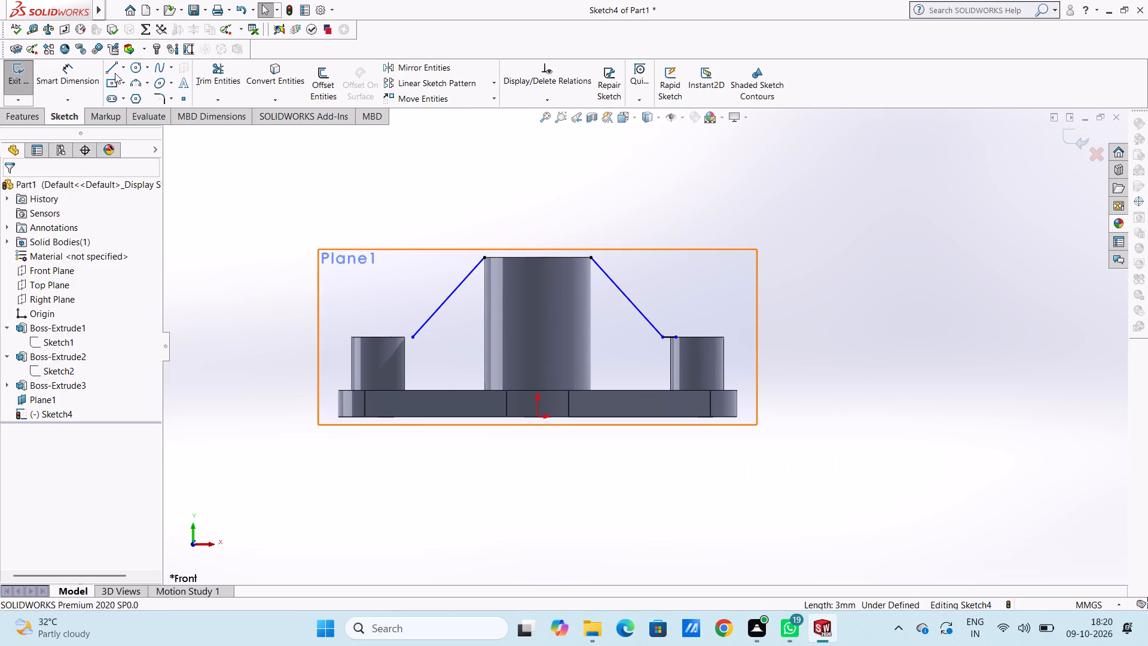
pyautogui.click(109, 68)
pyautogui.click(414, 339)
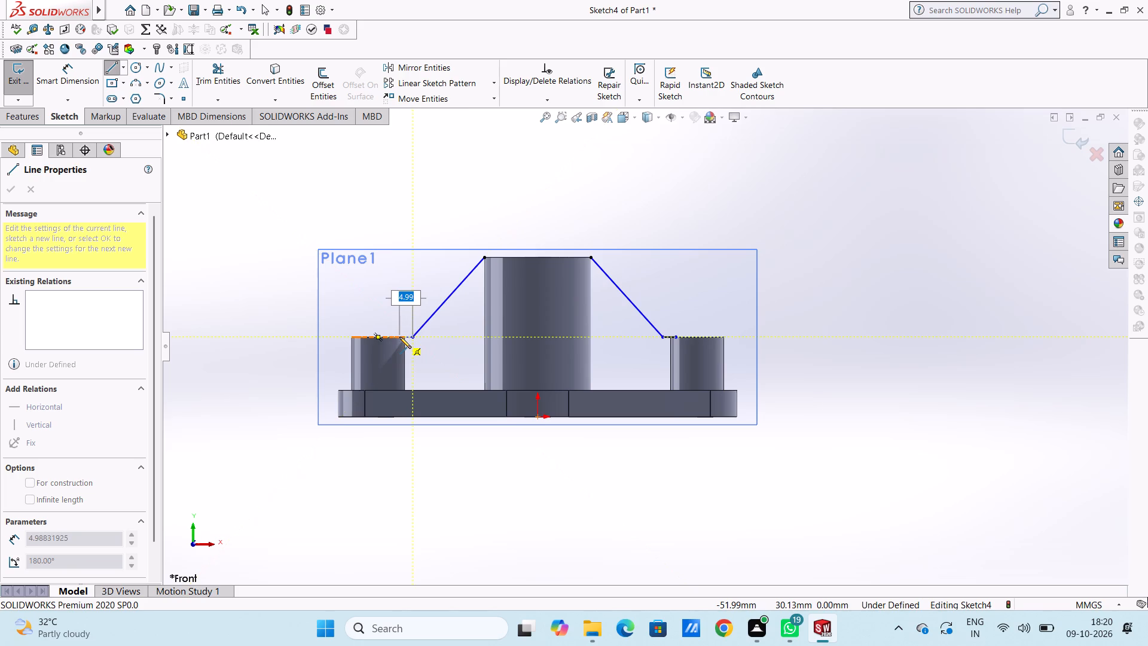
pyautogui.press('5')
pyautogui.press('Return')
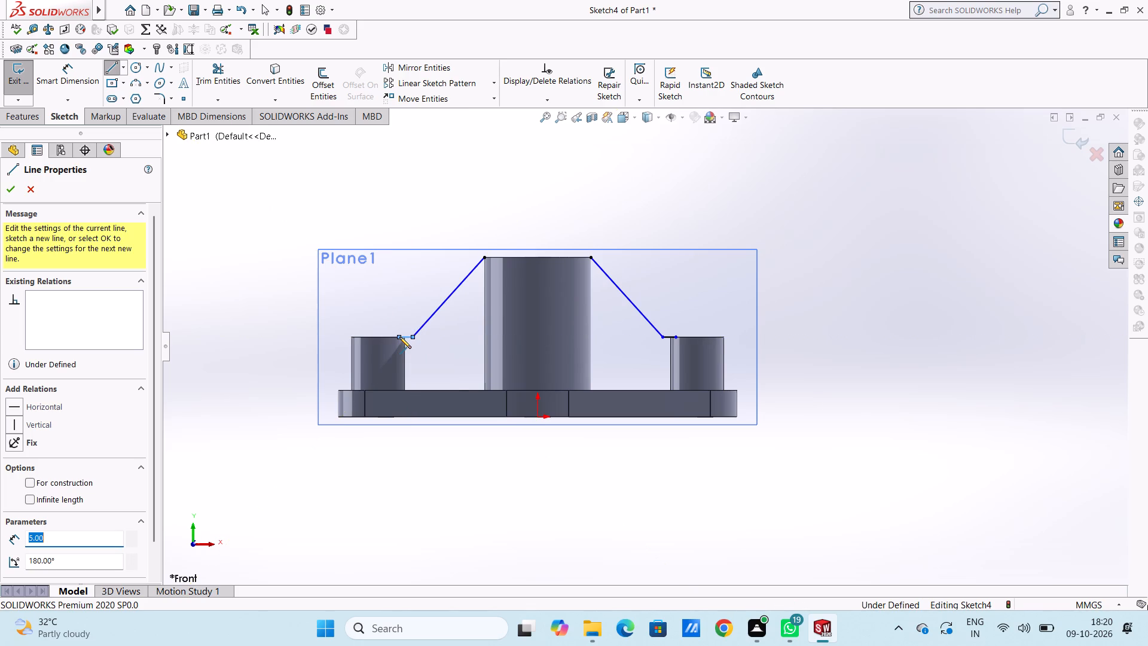
pyautogui.press('Escape')
pyautogui.press('Escape')
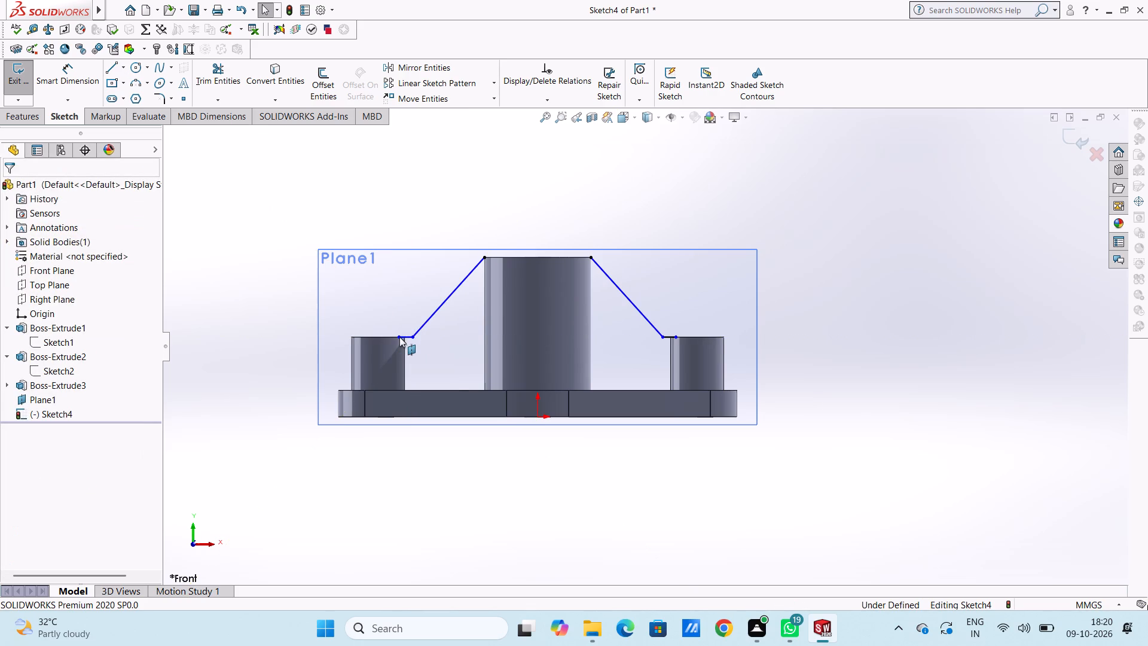
# Dimension the length of the left horizontal line and the vertical height of the left sloped line.
pyautogui.click(90, 81)
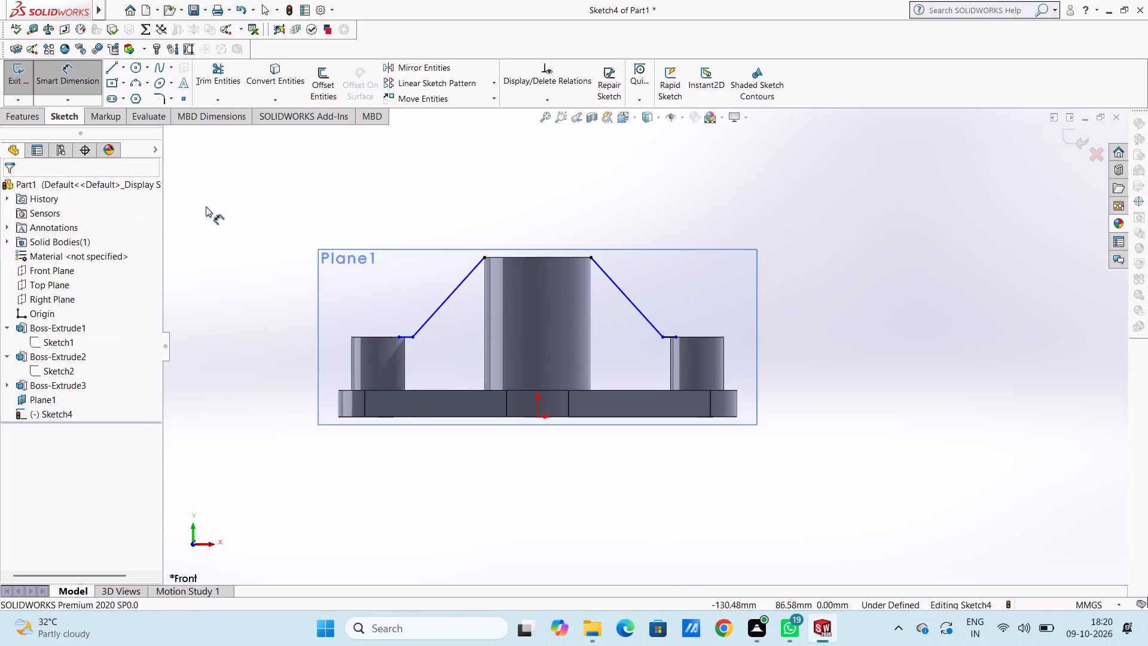
pyautogui.click(409, 338)
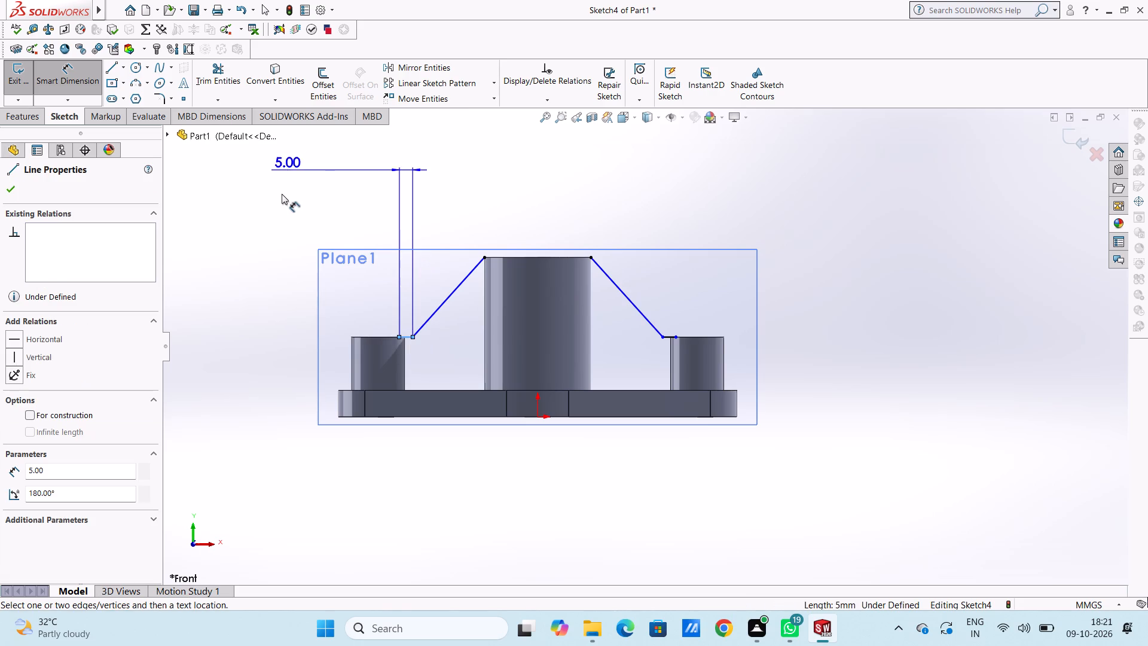
pyautogui.click(281, 198)
pyautogui.click(228, 184)
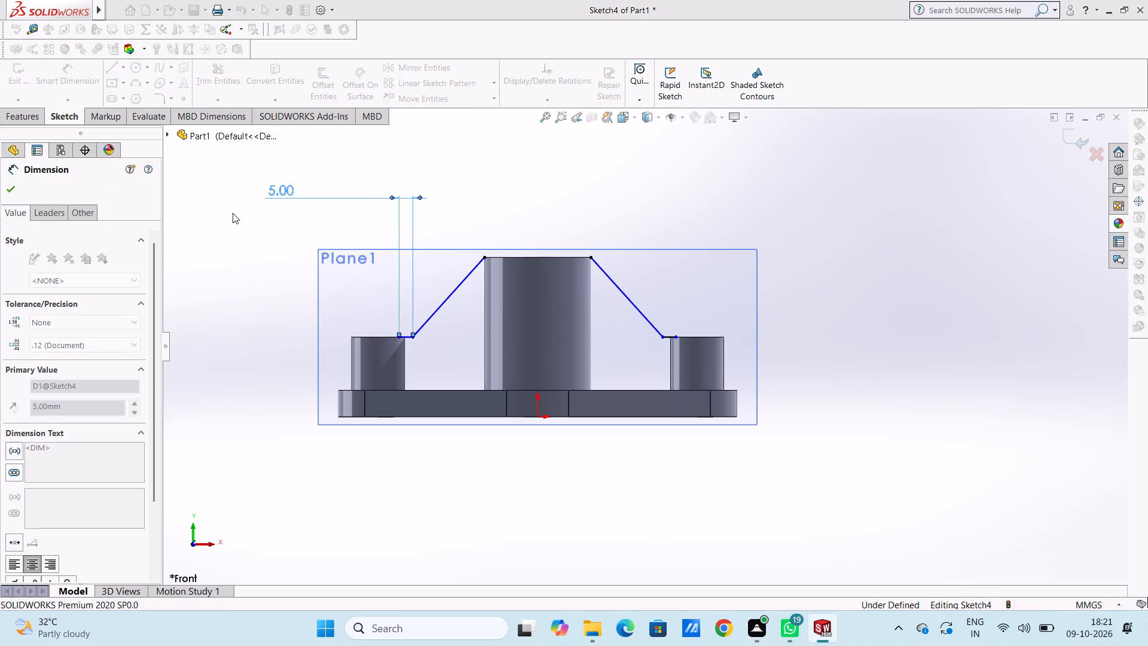
pyautogui.click(233, 214)
pyautogui.click(449, 298)
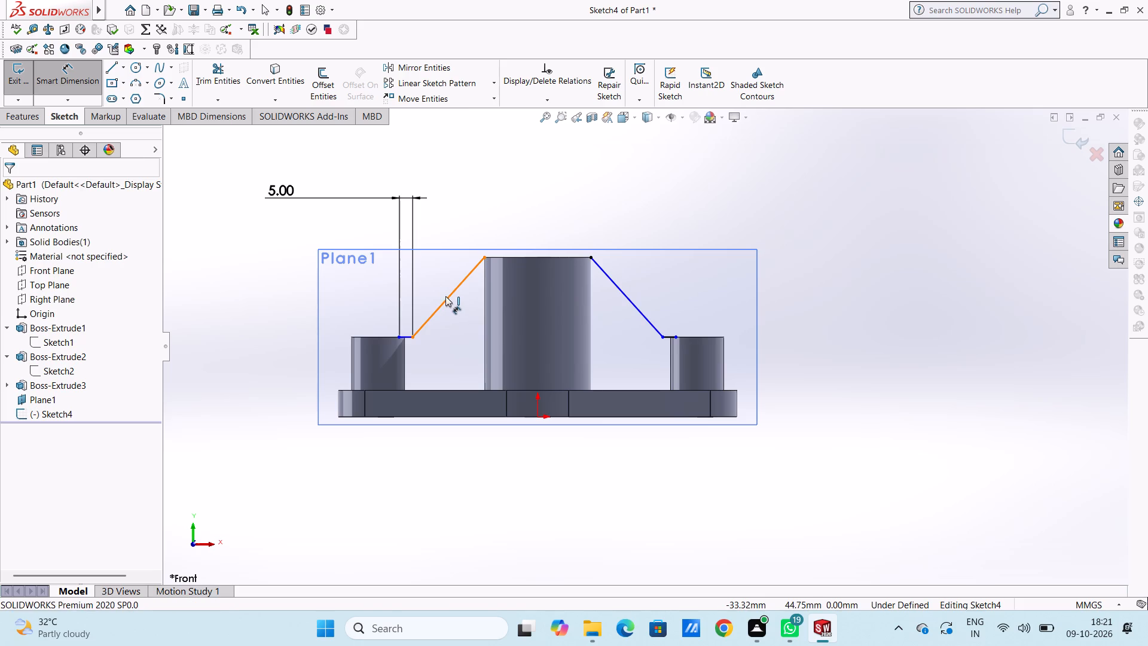
pyautogui.click(267, 317)
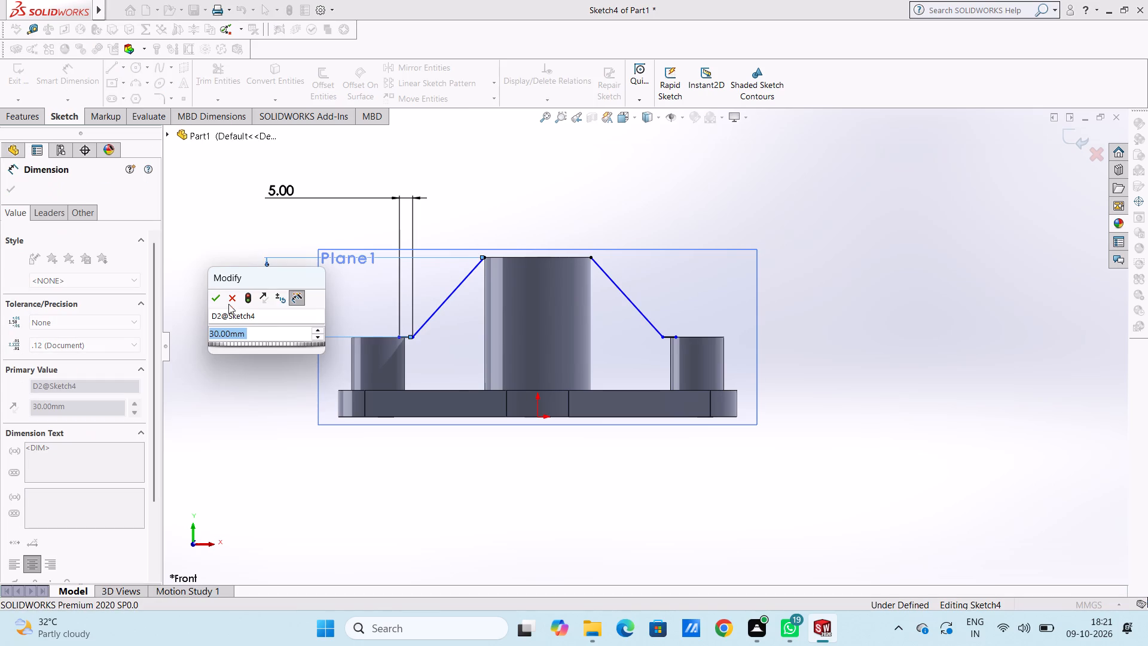
pyautogui.click(216, 298)
pyautogui.click(216, 271)
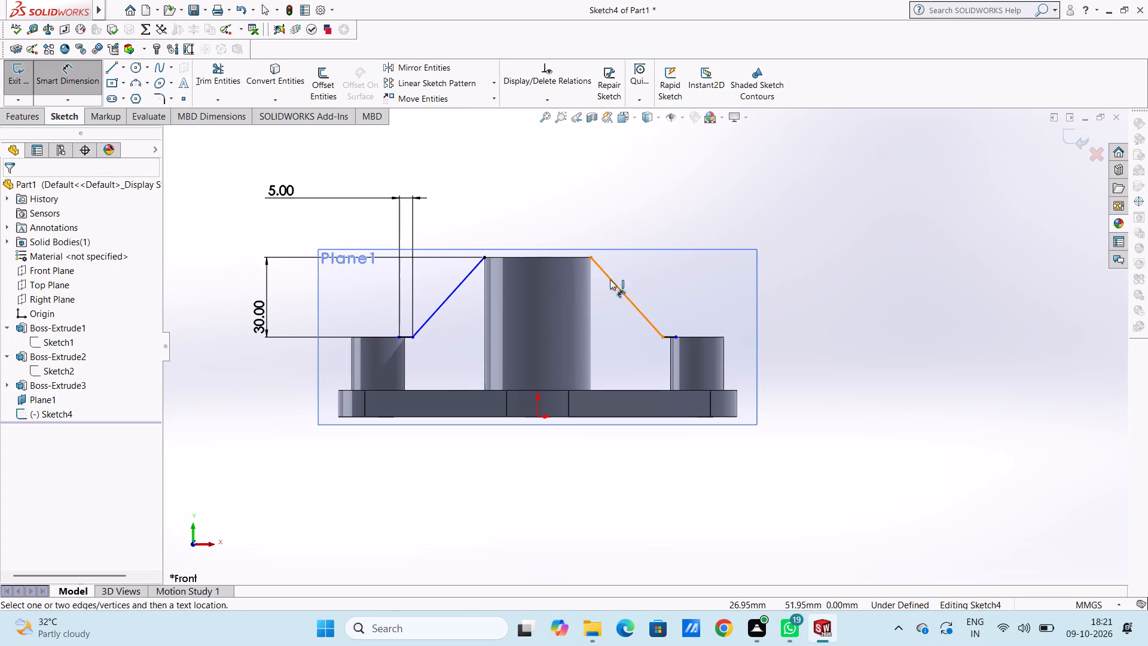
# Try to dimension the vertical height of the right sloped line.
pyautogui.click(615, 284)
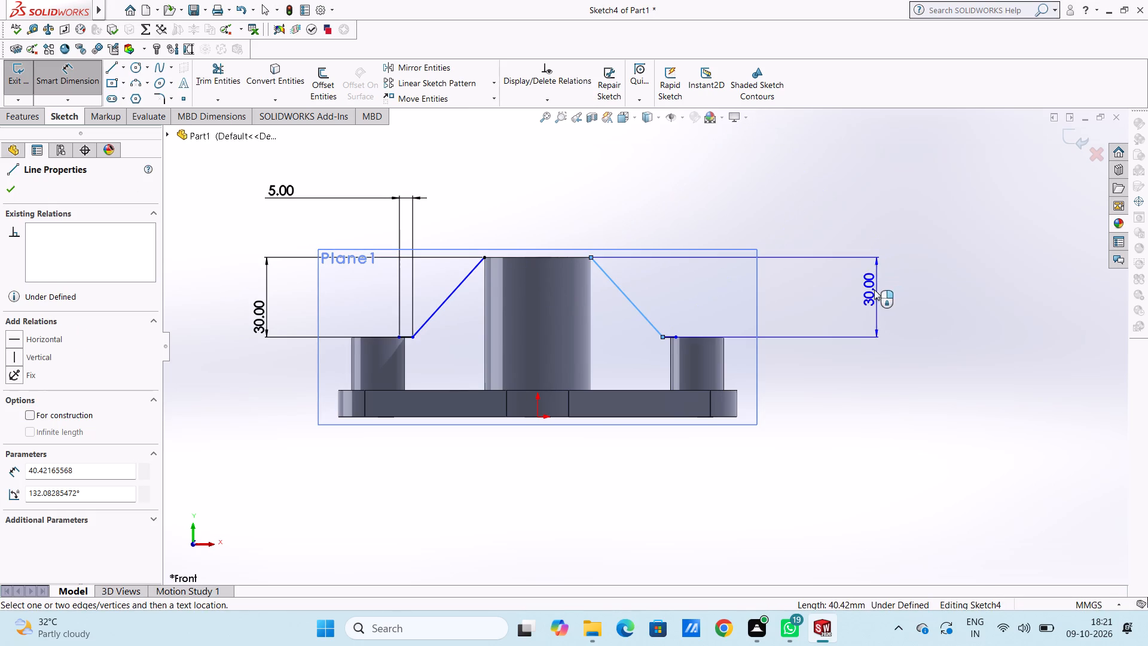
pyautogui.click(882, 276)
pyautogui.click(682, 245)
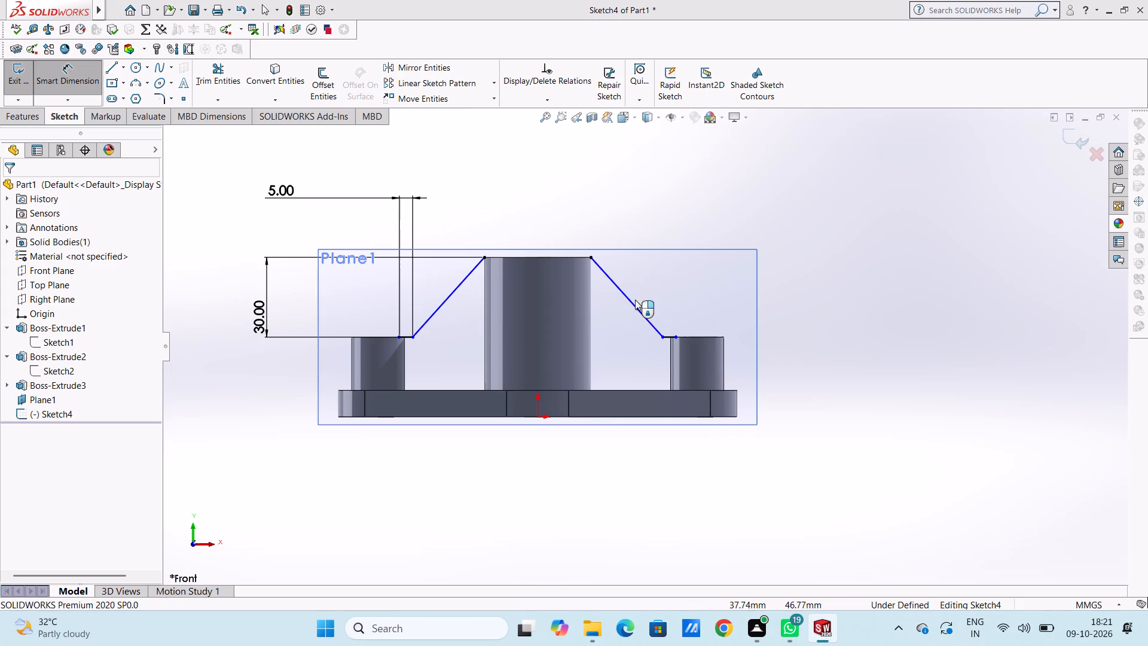
# Dimension the horizontal span of the right sloped line.
pyautogui.click(630, 301)
pyautogui.click(619, 175)
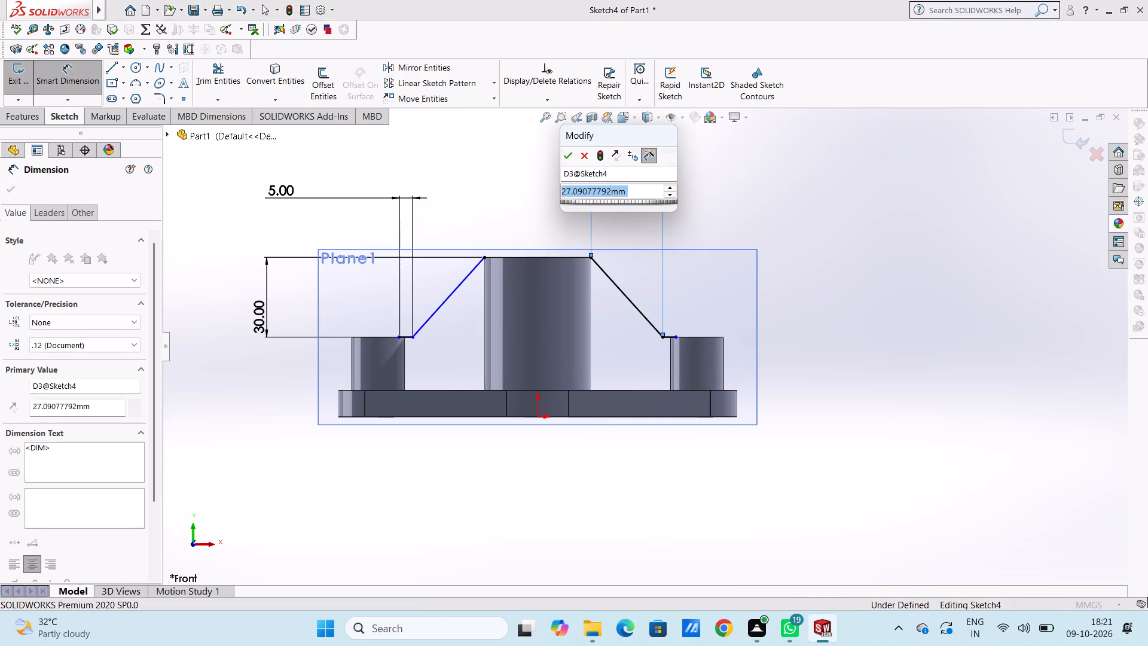
pyautogui.click(569, 157)
pyautogui.click(546, 178)
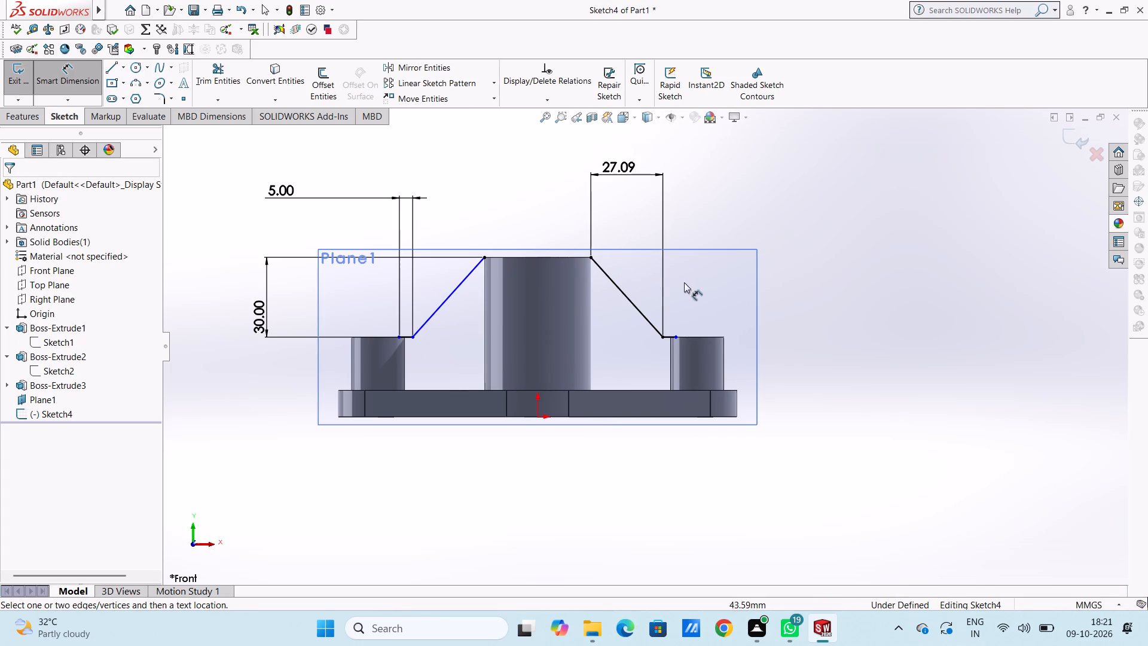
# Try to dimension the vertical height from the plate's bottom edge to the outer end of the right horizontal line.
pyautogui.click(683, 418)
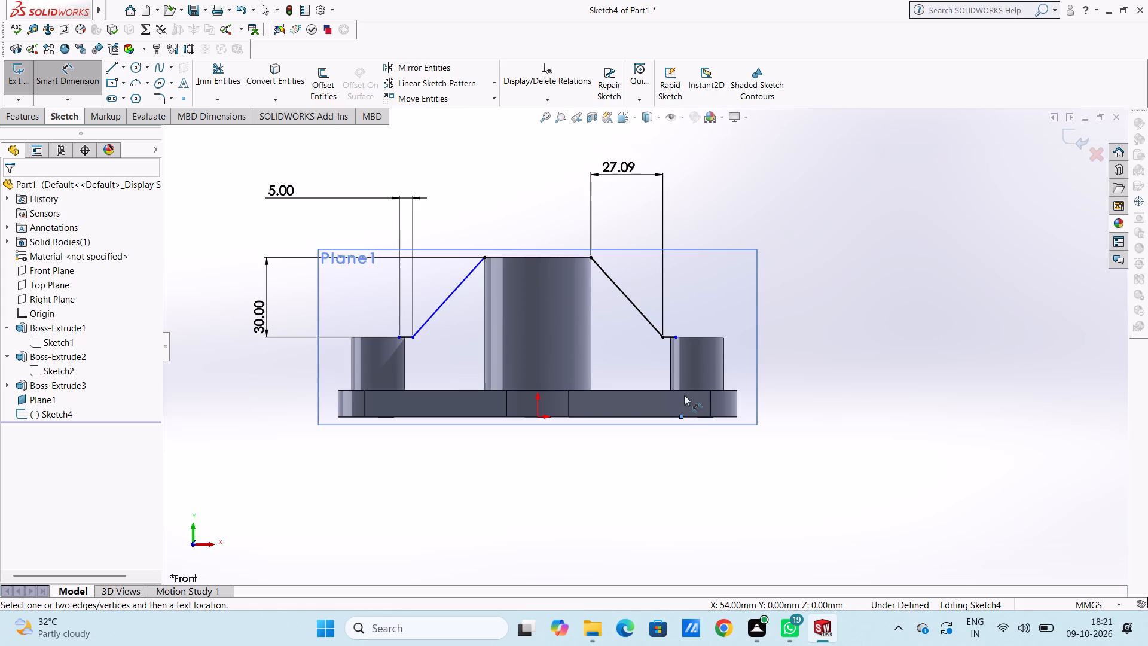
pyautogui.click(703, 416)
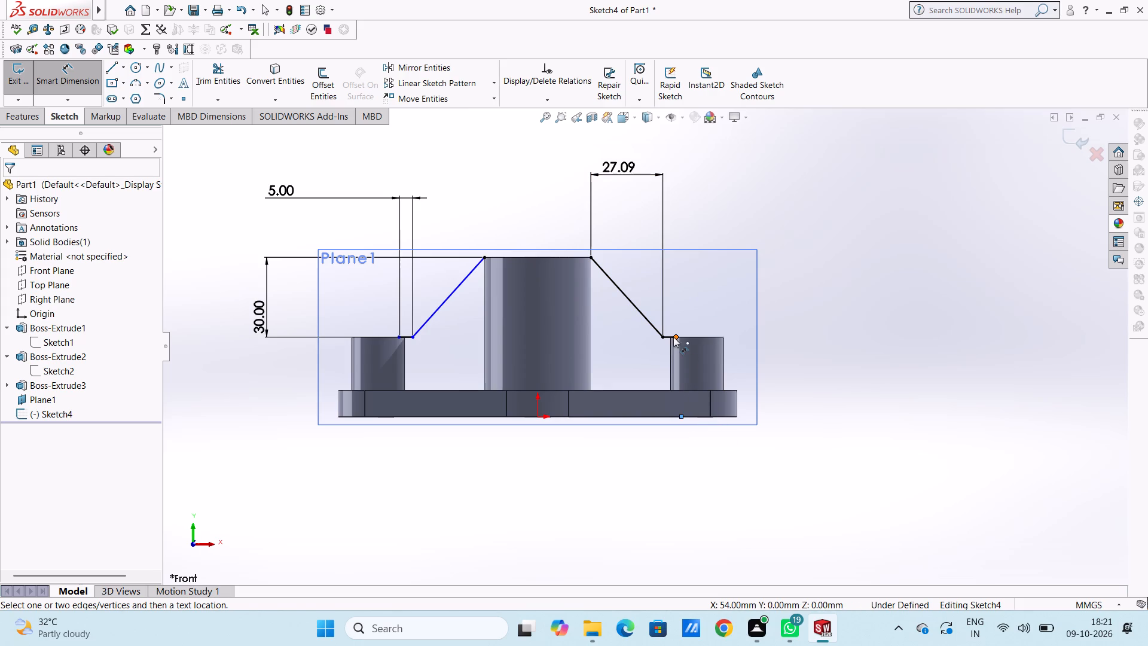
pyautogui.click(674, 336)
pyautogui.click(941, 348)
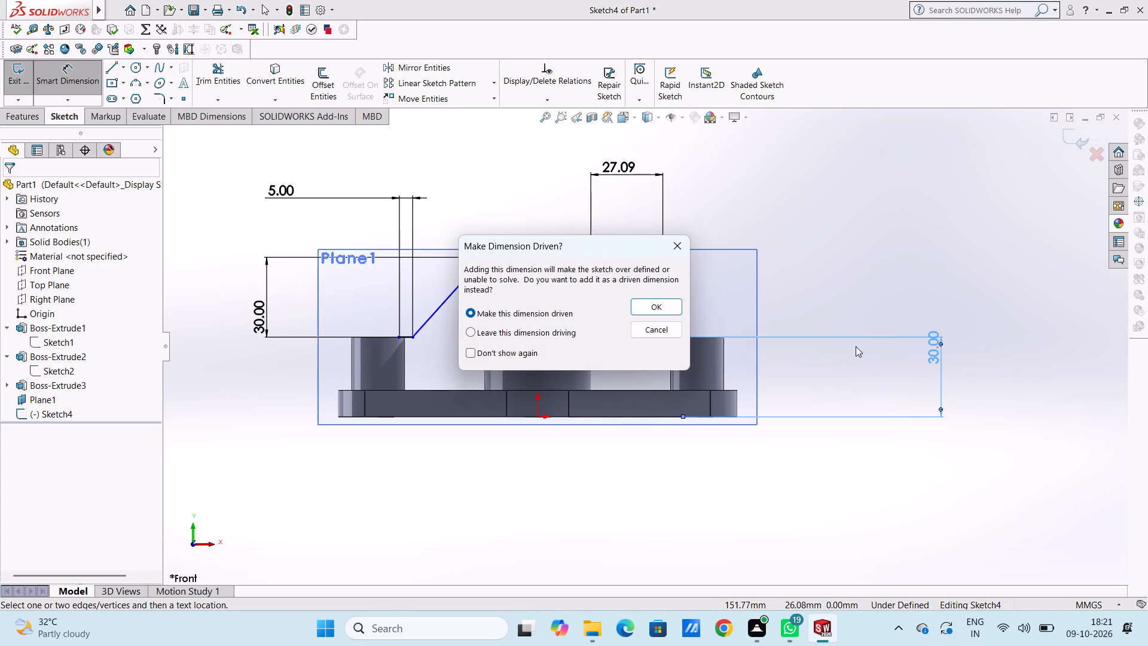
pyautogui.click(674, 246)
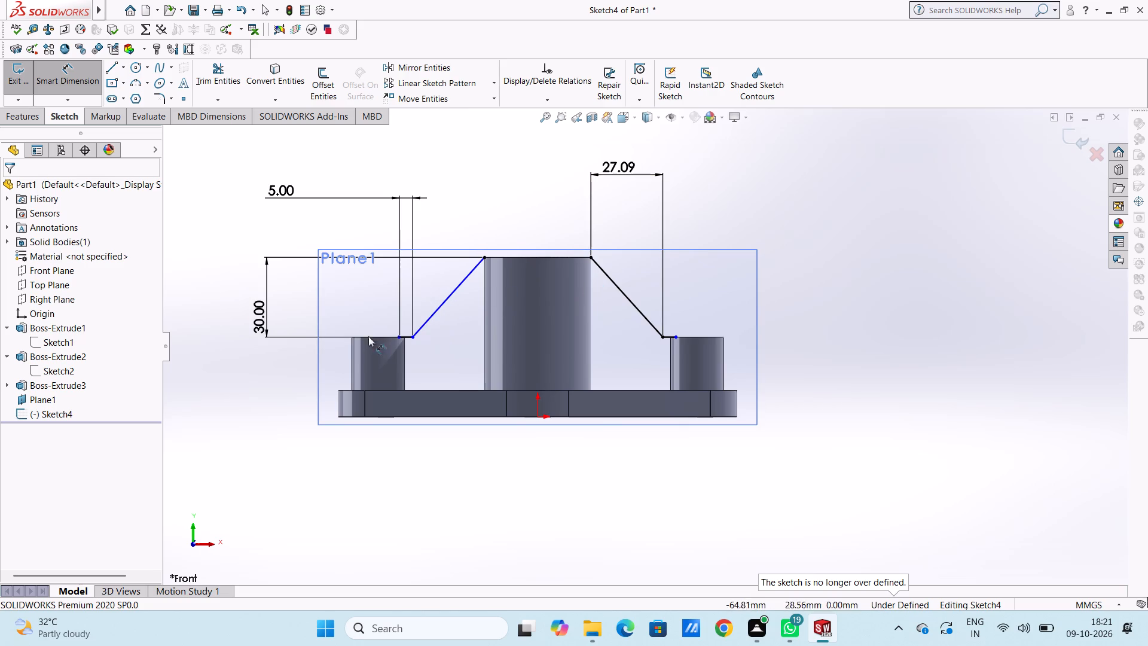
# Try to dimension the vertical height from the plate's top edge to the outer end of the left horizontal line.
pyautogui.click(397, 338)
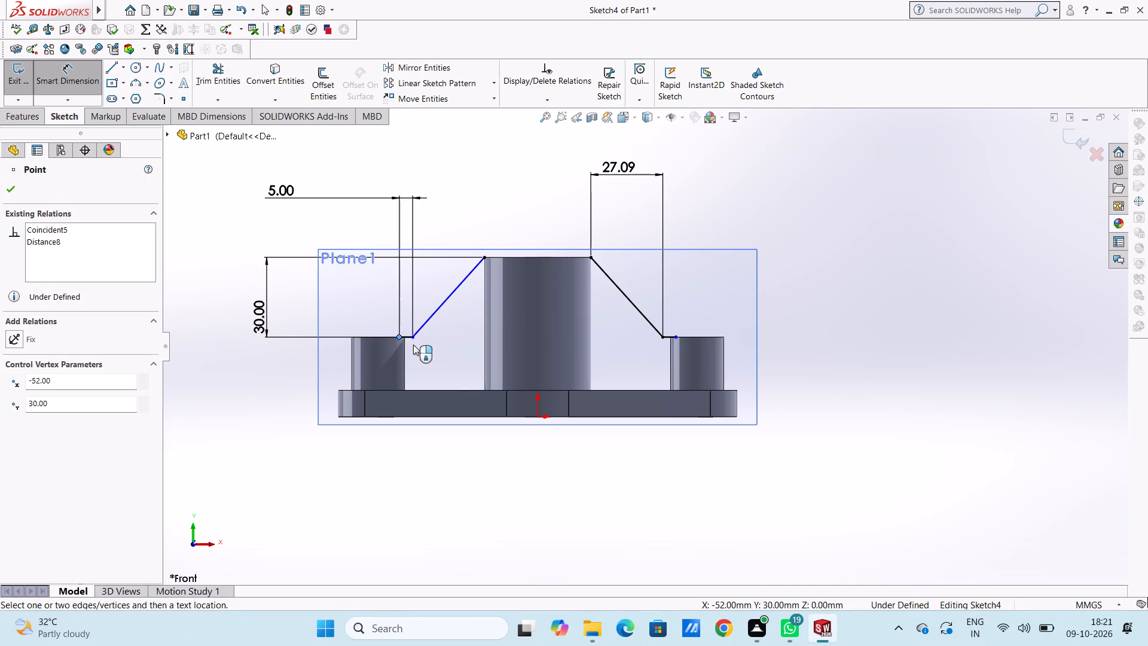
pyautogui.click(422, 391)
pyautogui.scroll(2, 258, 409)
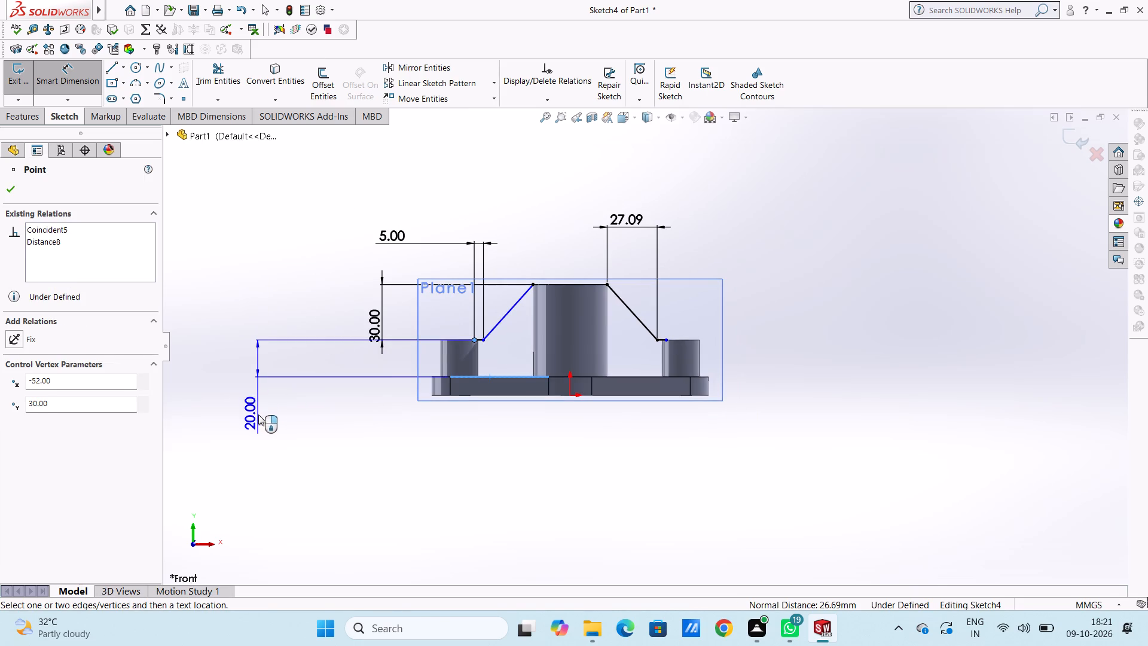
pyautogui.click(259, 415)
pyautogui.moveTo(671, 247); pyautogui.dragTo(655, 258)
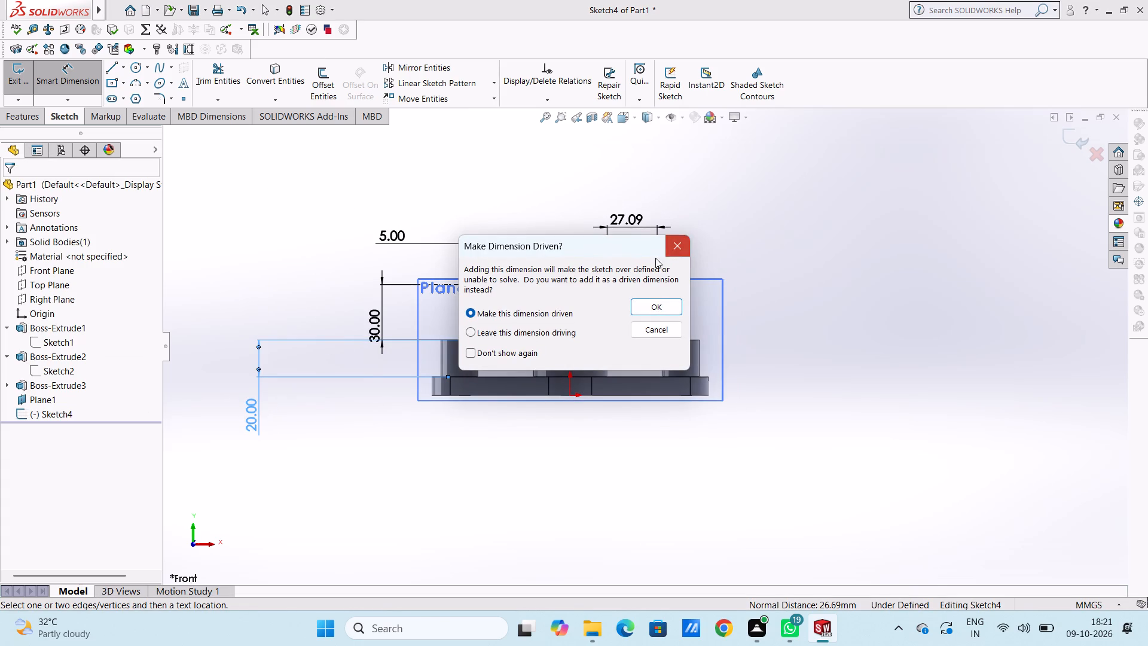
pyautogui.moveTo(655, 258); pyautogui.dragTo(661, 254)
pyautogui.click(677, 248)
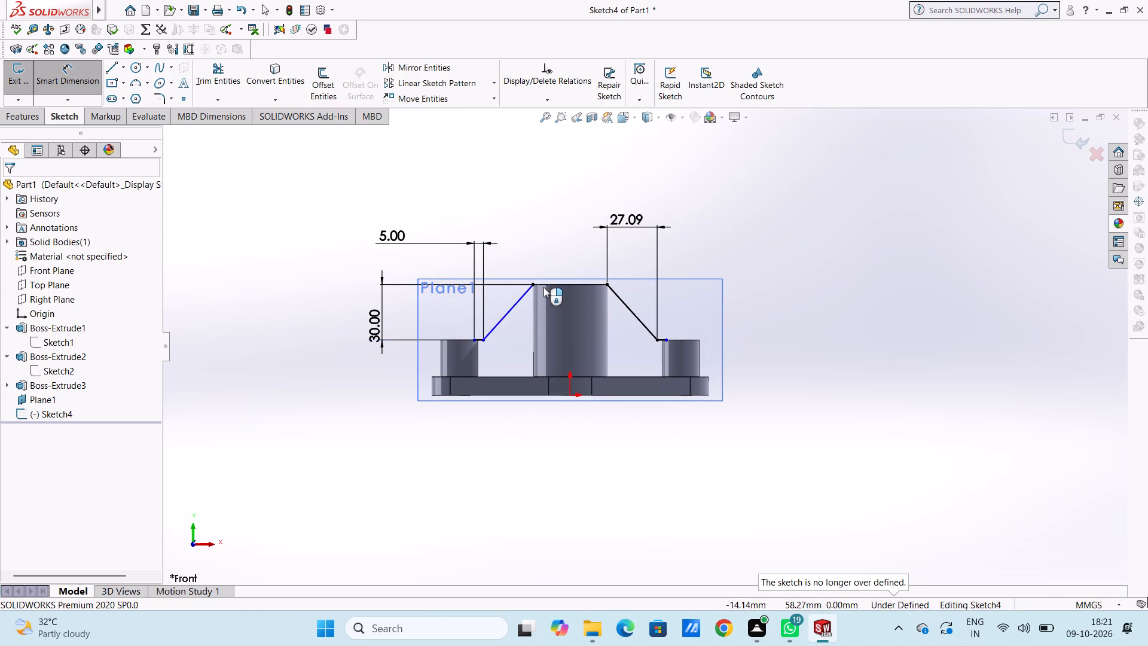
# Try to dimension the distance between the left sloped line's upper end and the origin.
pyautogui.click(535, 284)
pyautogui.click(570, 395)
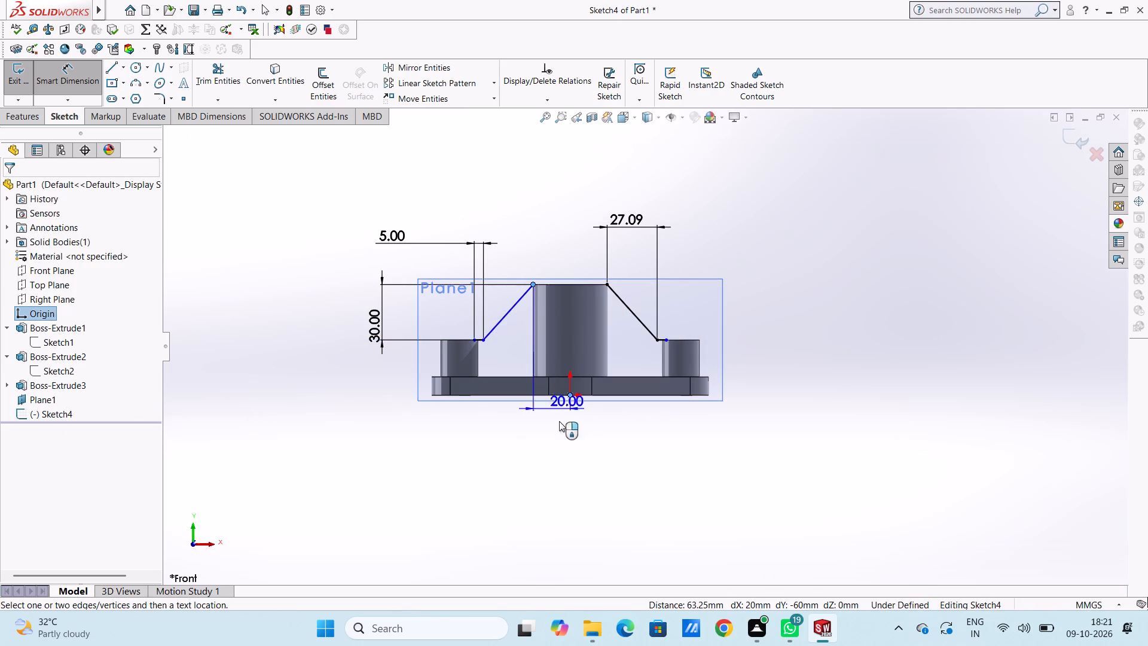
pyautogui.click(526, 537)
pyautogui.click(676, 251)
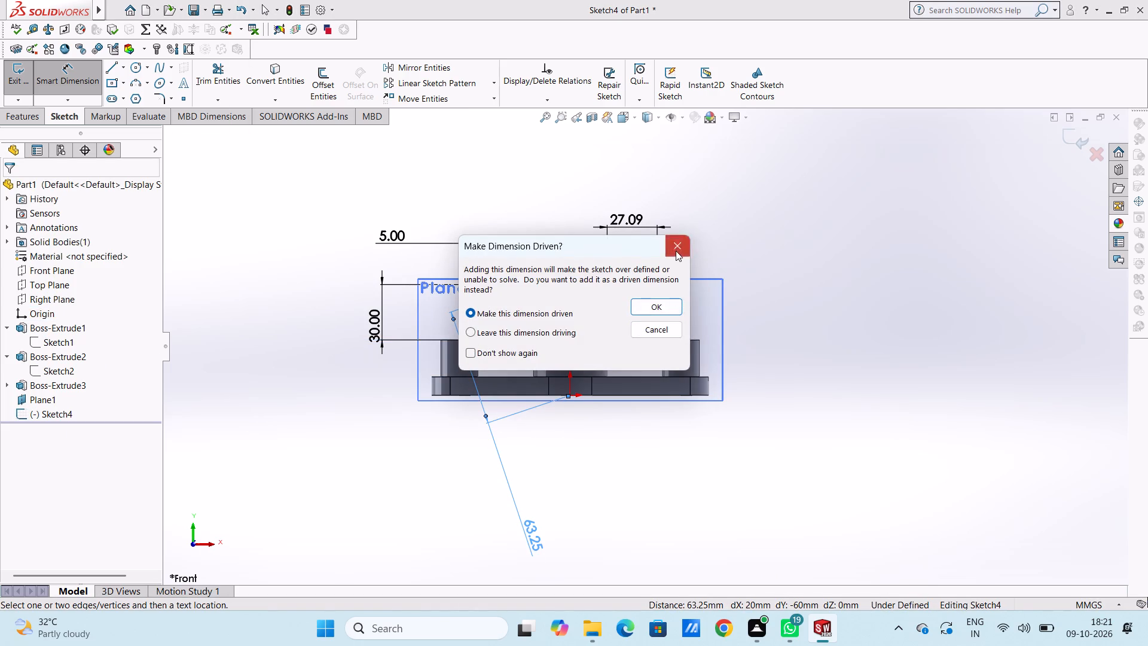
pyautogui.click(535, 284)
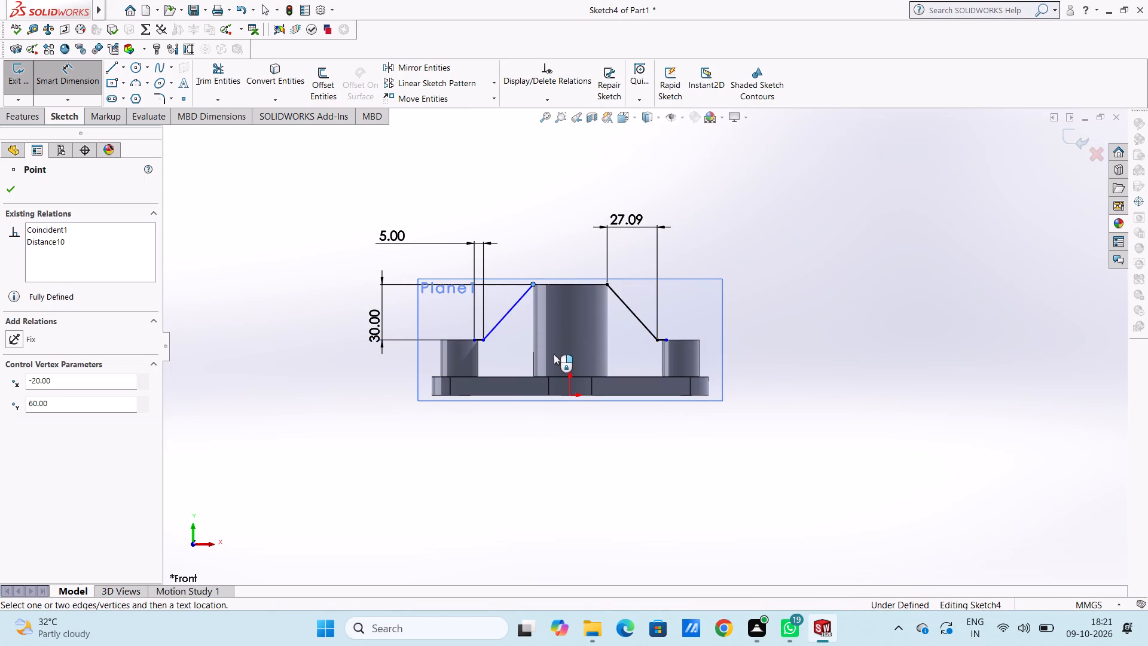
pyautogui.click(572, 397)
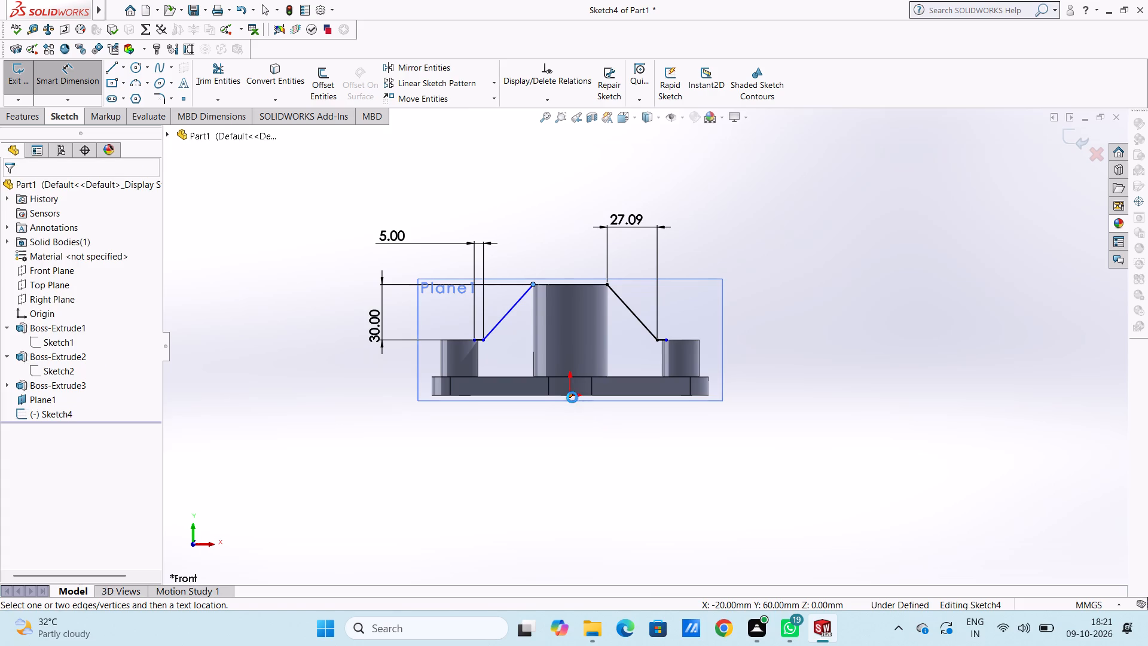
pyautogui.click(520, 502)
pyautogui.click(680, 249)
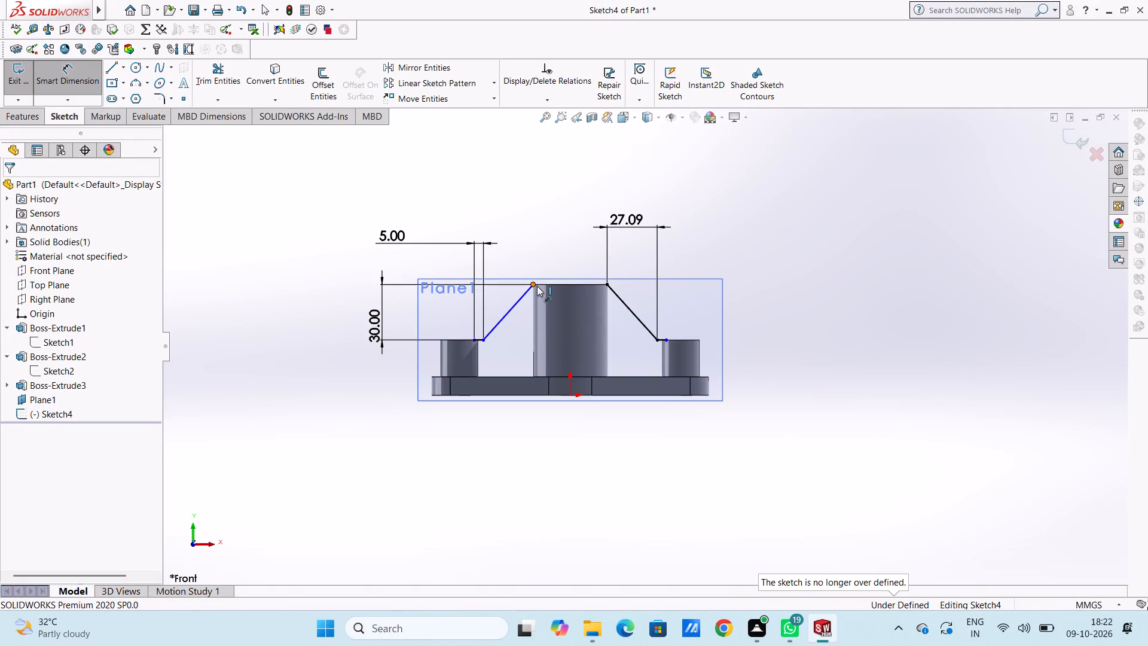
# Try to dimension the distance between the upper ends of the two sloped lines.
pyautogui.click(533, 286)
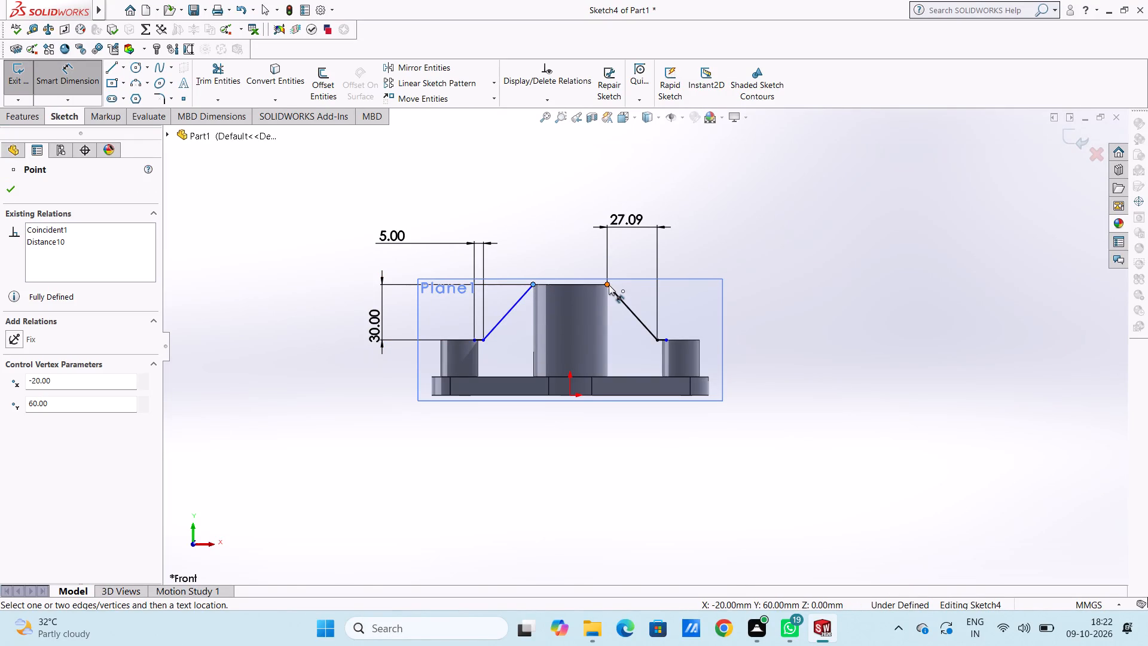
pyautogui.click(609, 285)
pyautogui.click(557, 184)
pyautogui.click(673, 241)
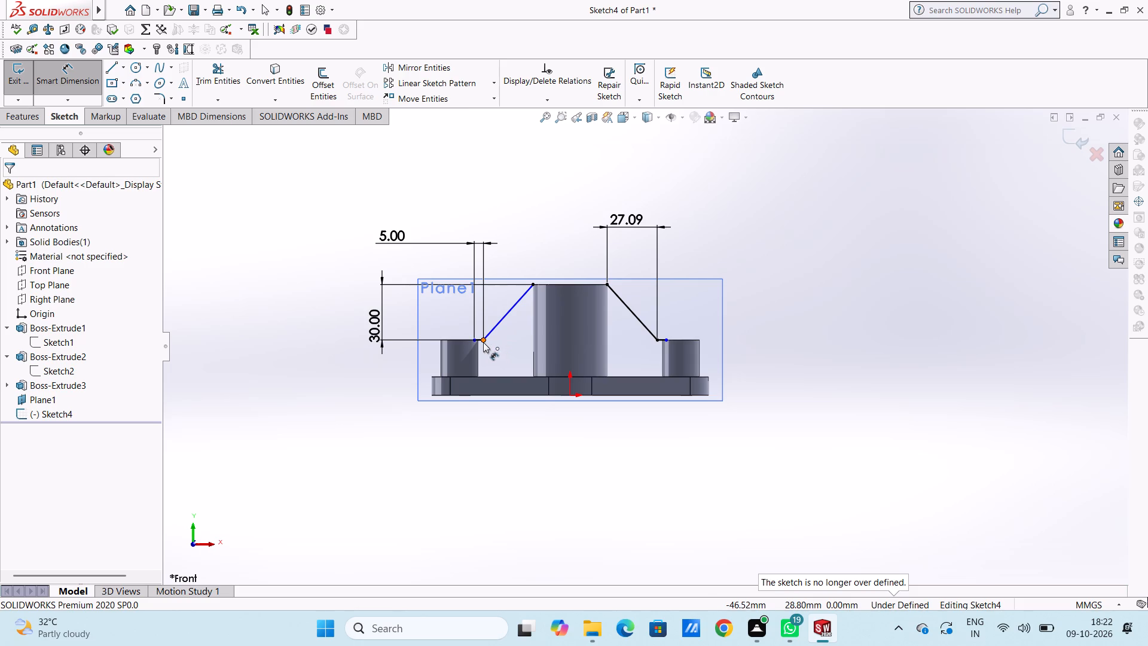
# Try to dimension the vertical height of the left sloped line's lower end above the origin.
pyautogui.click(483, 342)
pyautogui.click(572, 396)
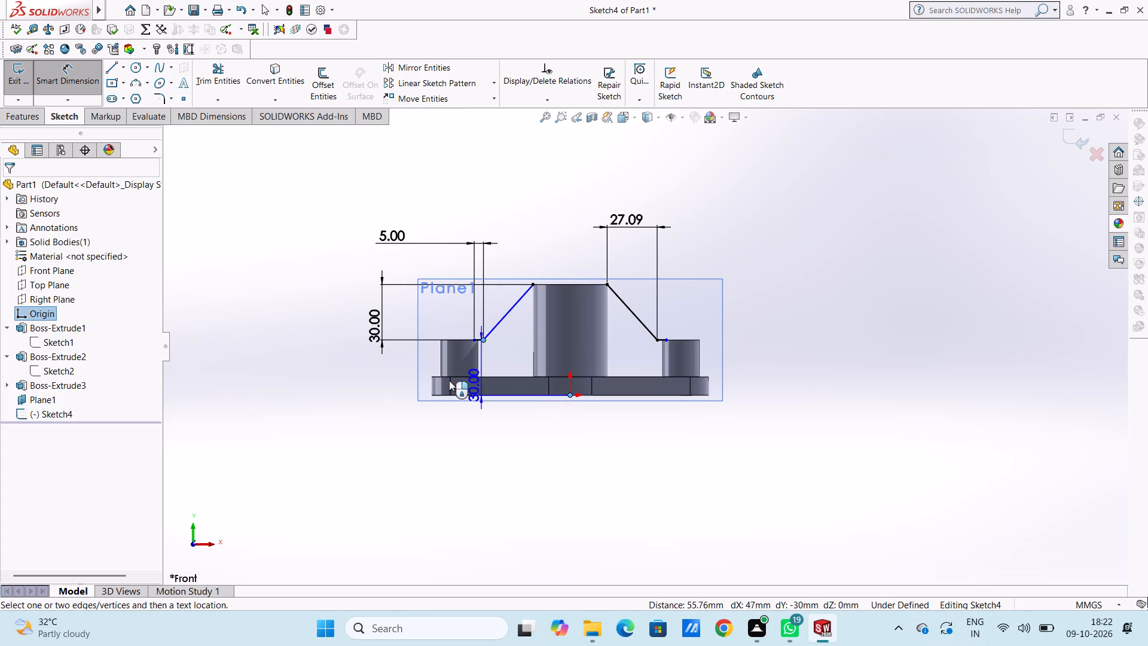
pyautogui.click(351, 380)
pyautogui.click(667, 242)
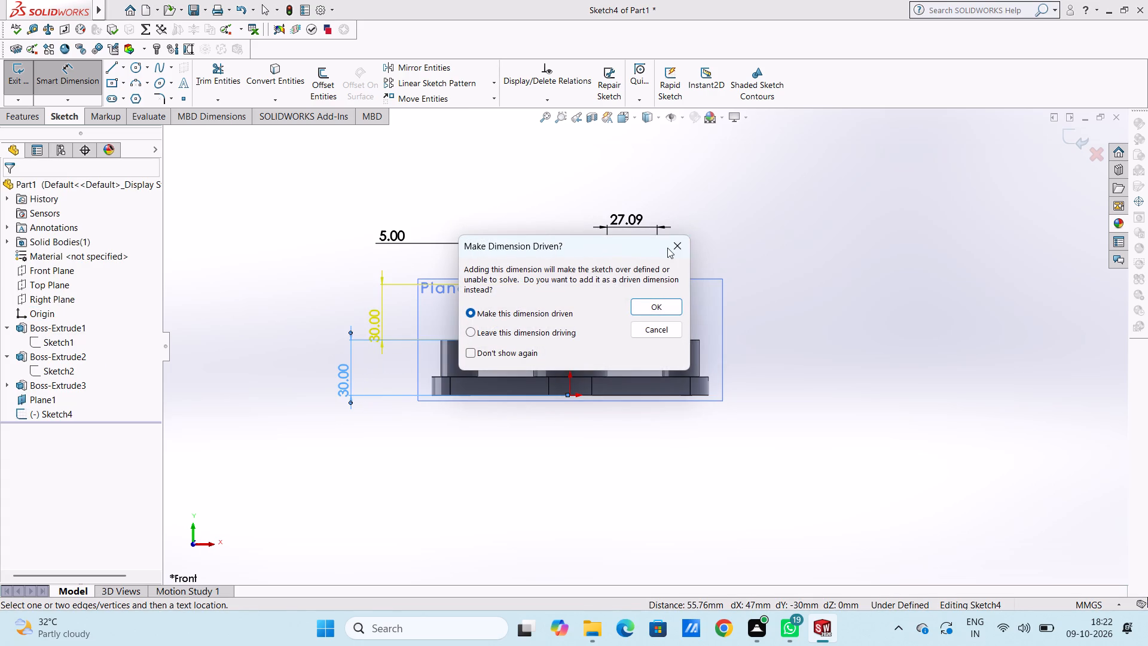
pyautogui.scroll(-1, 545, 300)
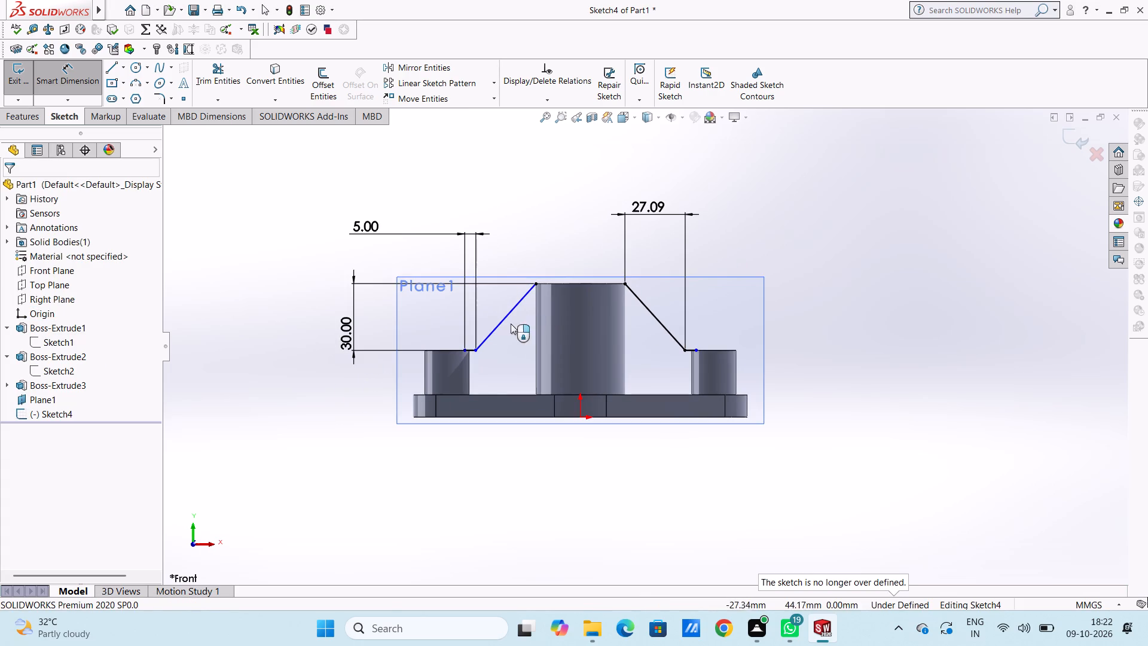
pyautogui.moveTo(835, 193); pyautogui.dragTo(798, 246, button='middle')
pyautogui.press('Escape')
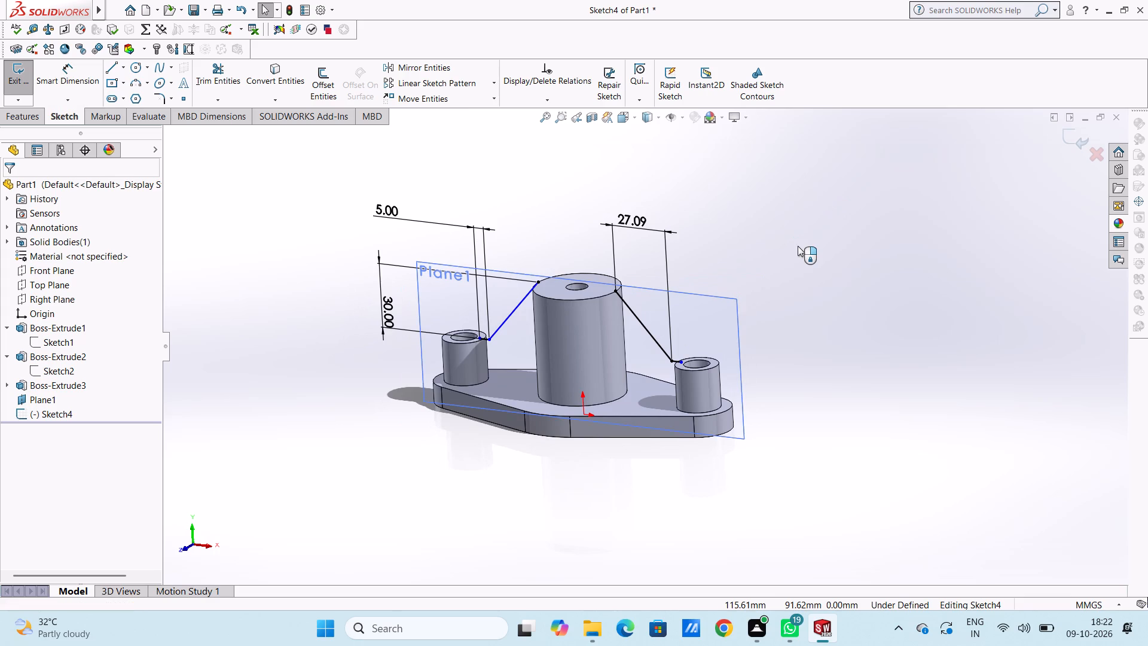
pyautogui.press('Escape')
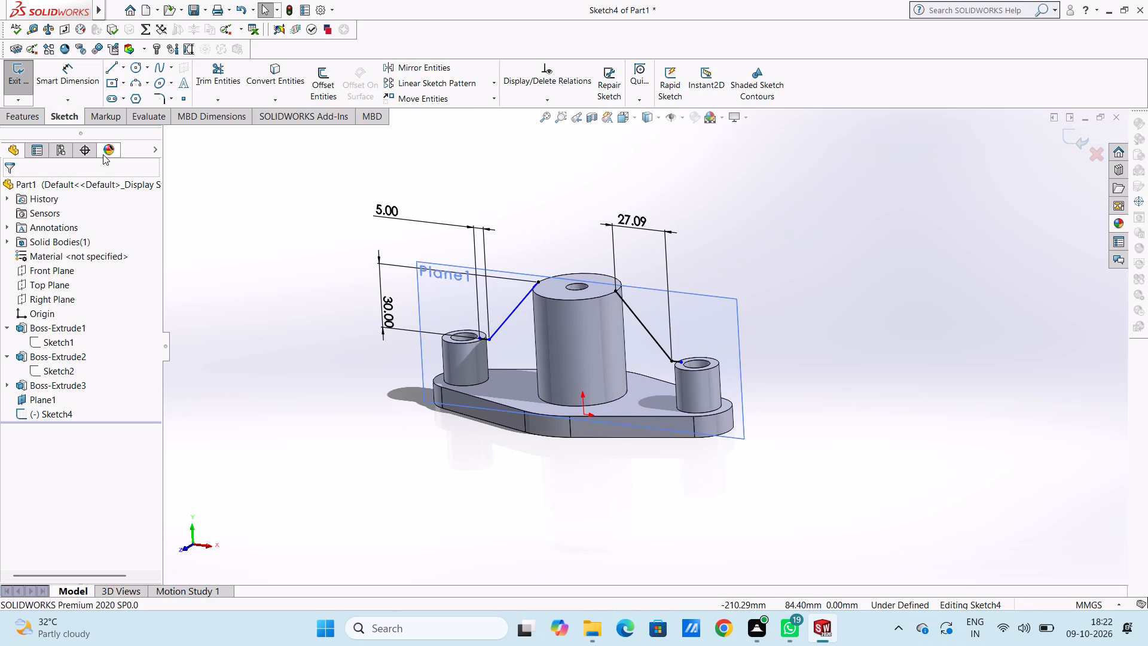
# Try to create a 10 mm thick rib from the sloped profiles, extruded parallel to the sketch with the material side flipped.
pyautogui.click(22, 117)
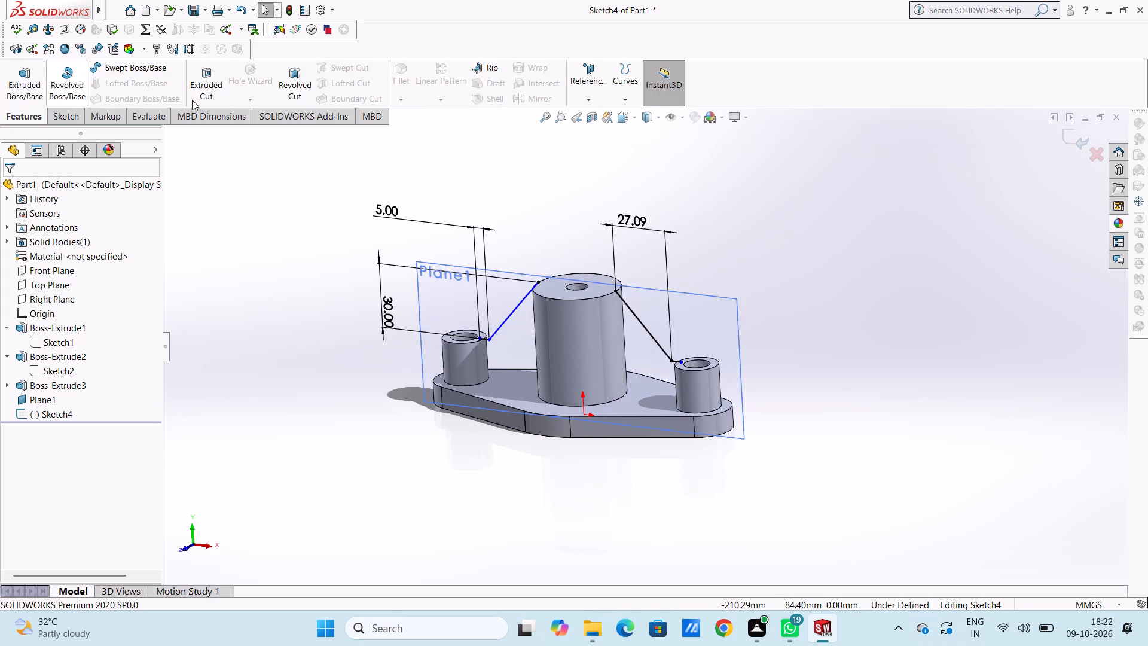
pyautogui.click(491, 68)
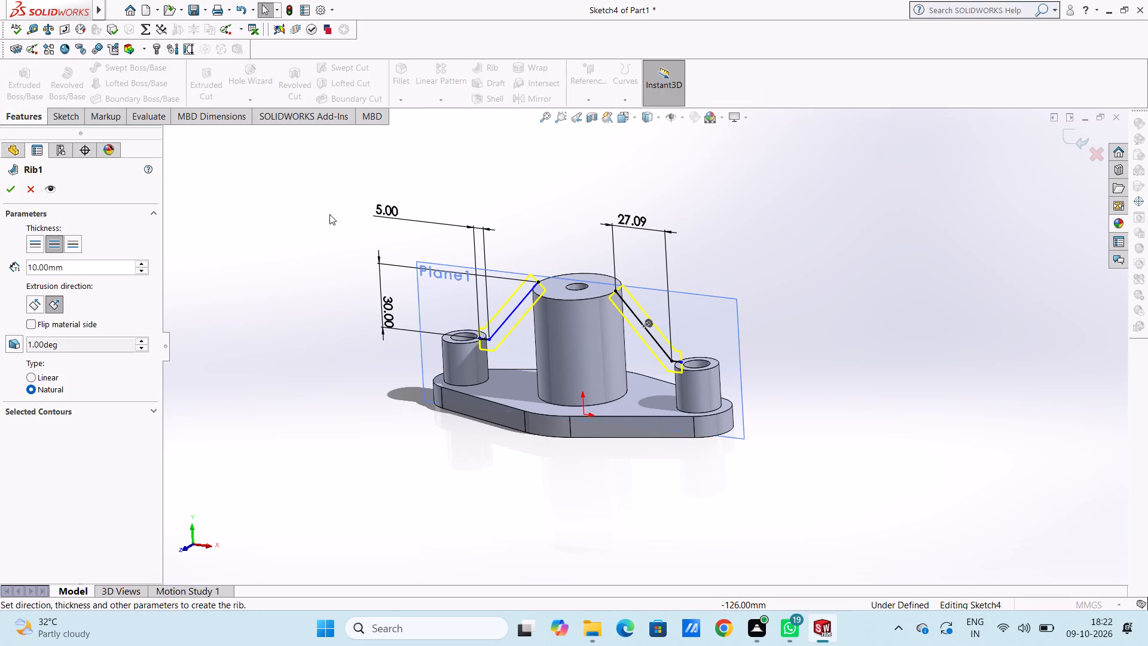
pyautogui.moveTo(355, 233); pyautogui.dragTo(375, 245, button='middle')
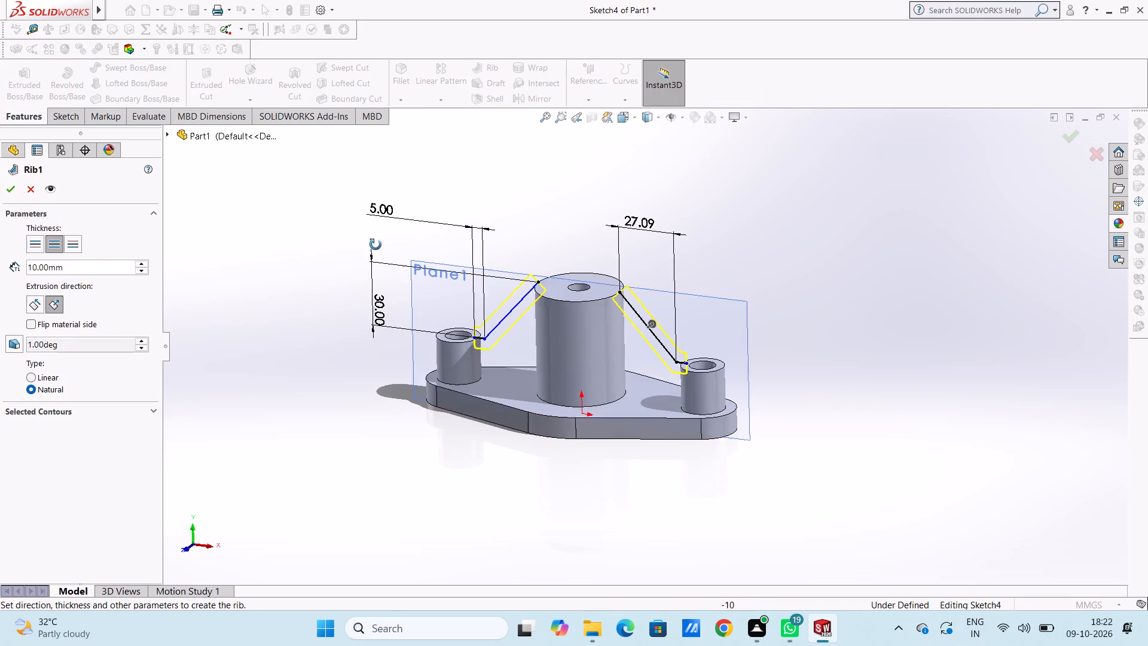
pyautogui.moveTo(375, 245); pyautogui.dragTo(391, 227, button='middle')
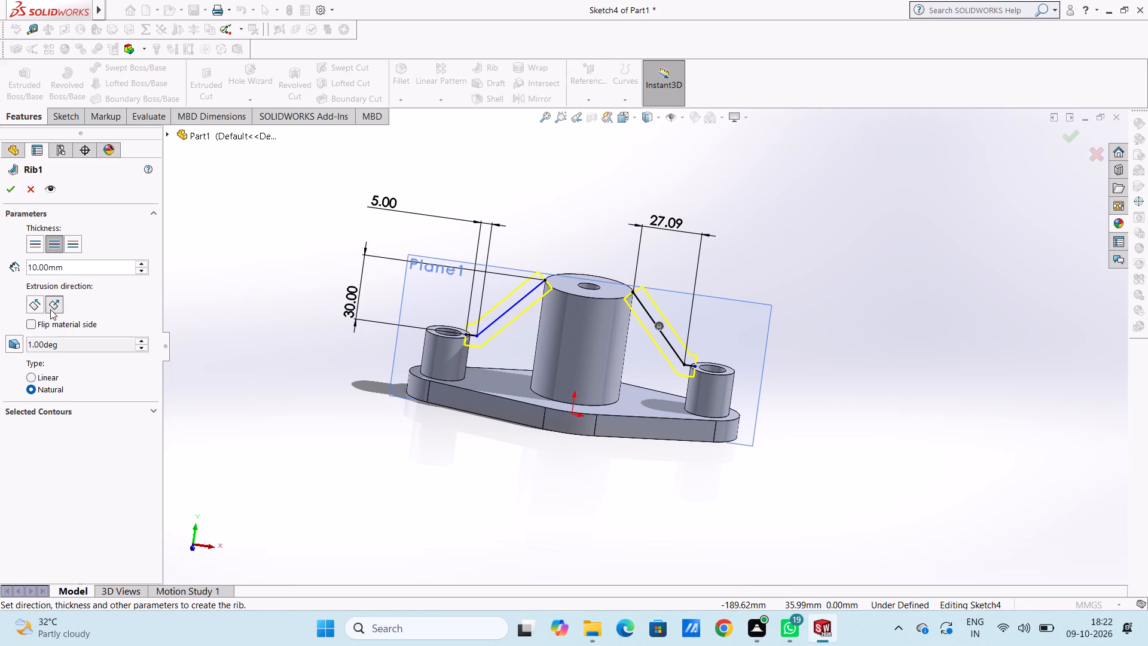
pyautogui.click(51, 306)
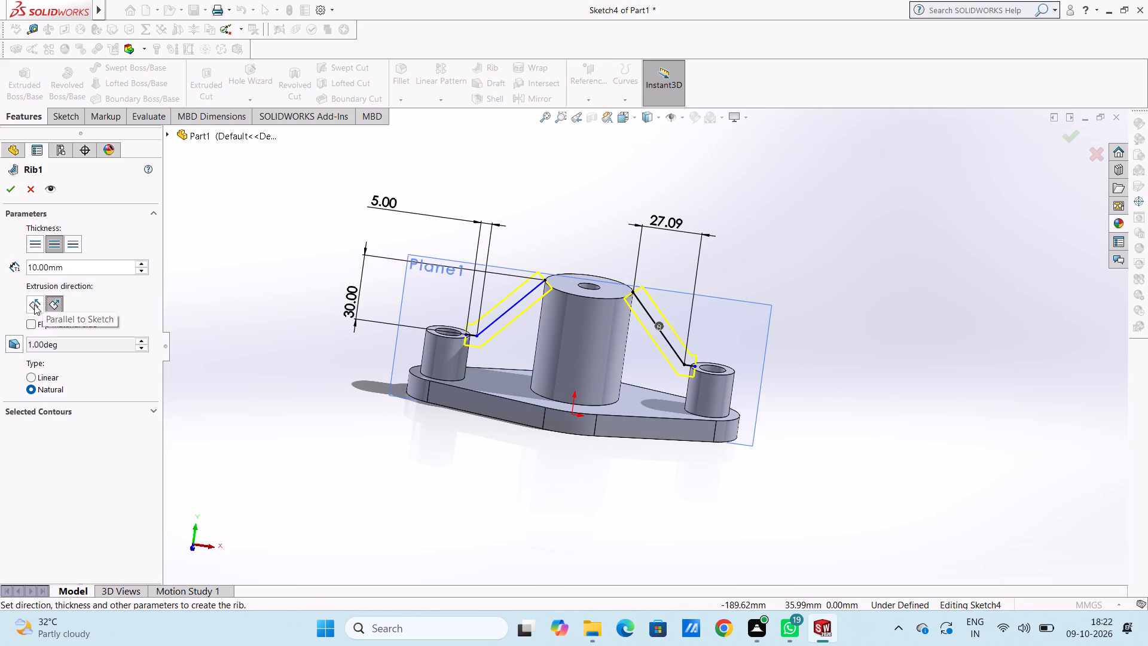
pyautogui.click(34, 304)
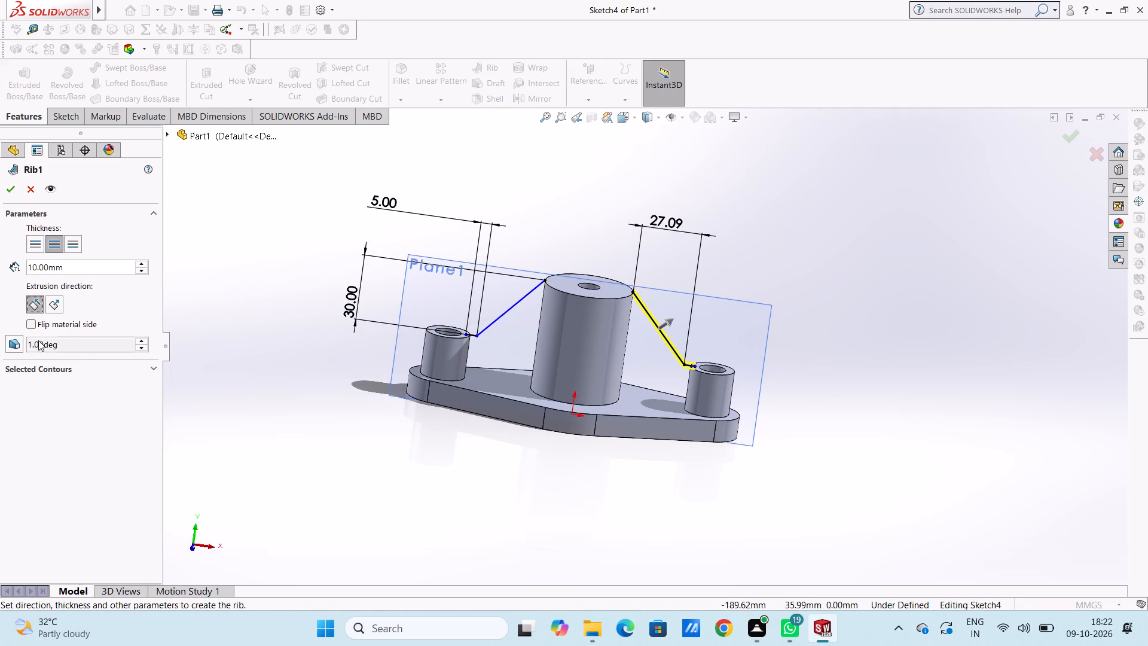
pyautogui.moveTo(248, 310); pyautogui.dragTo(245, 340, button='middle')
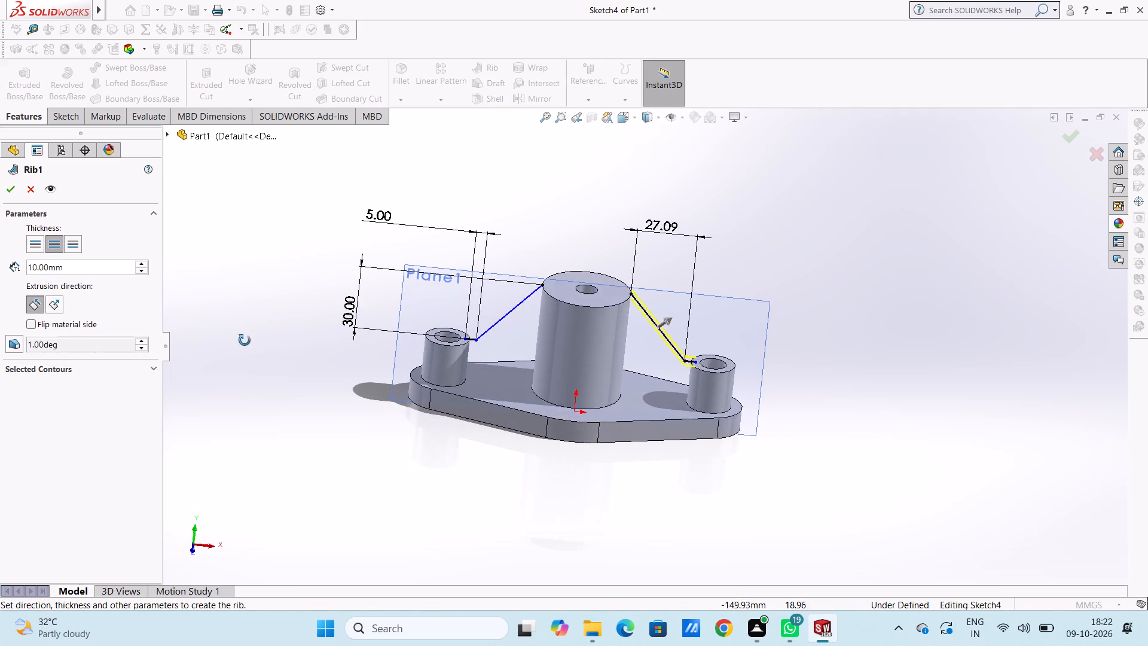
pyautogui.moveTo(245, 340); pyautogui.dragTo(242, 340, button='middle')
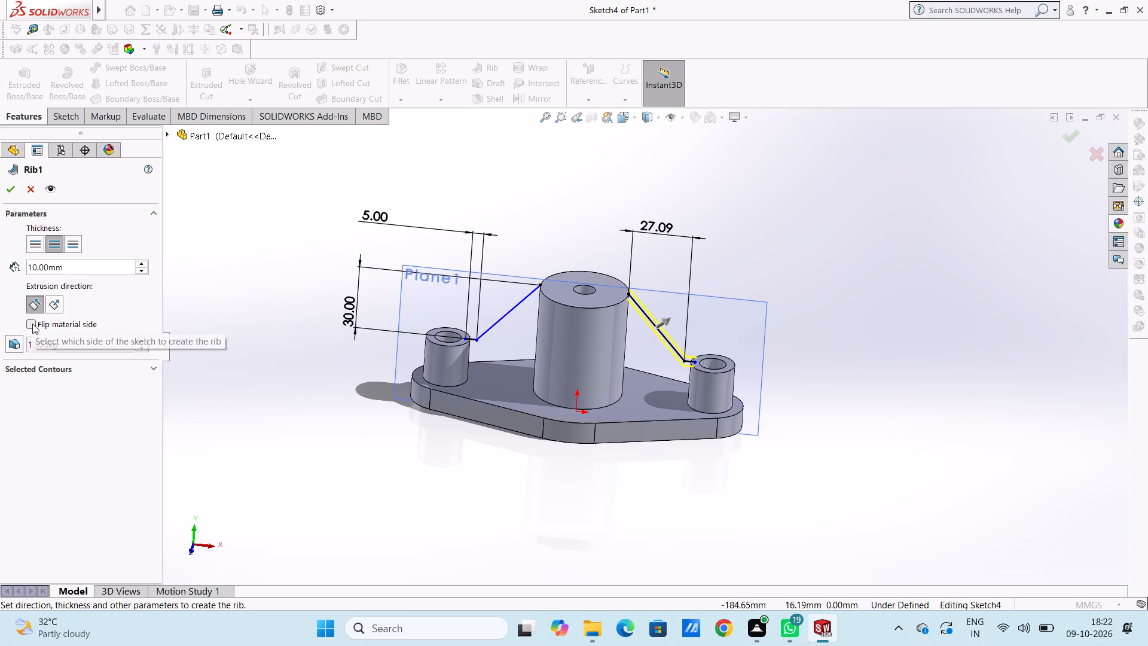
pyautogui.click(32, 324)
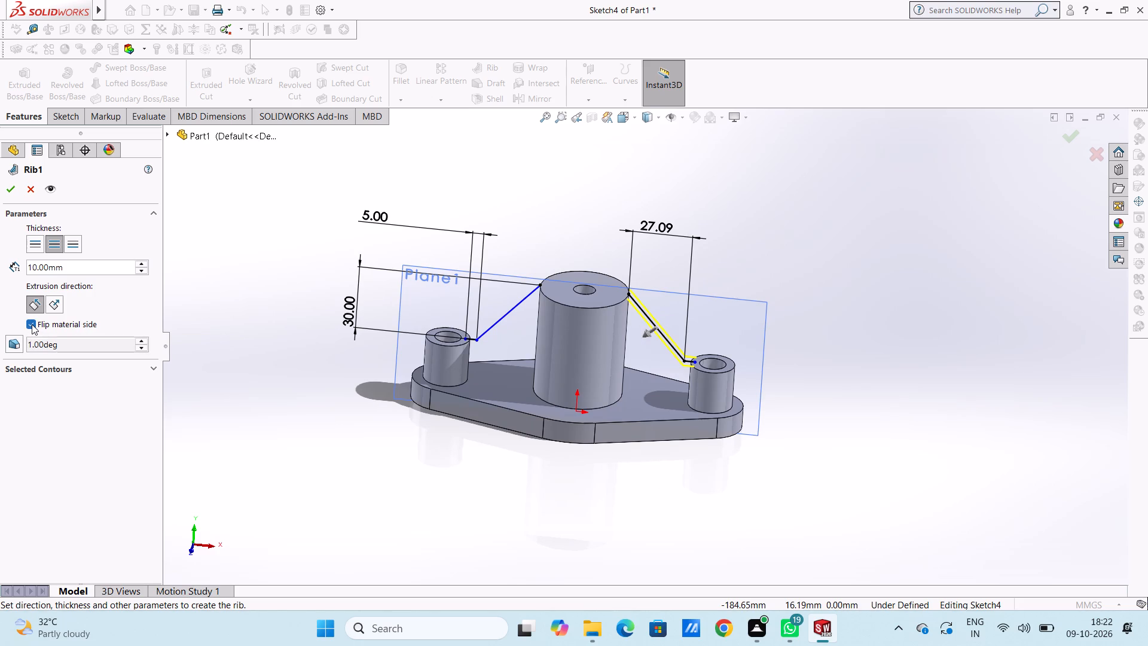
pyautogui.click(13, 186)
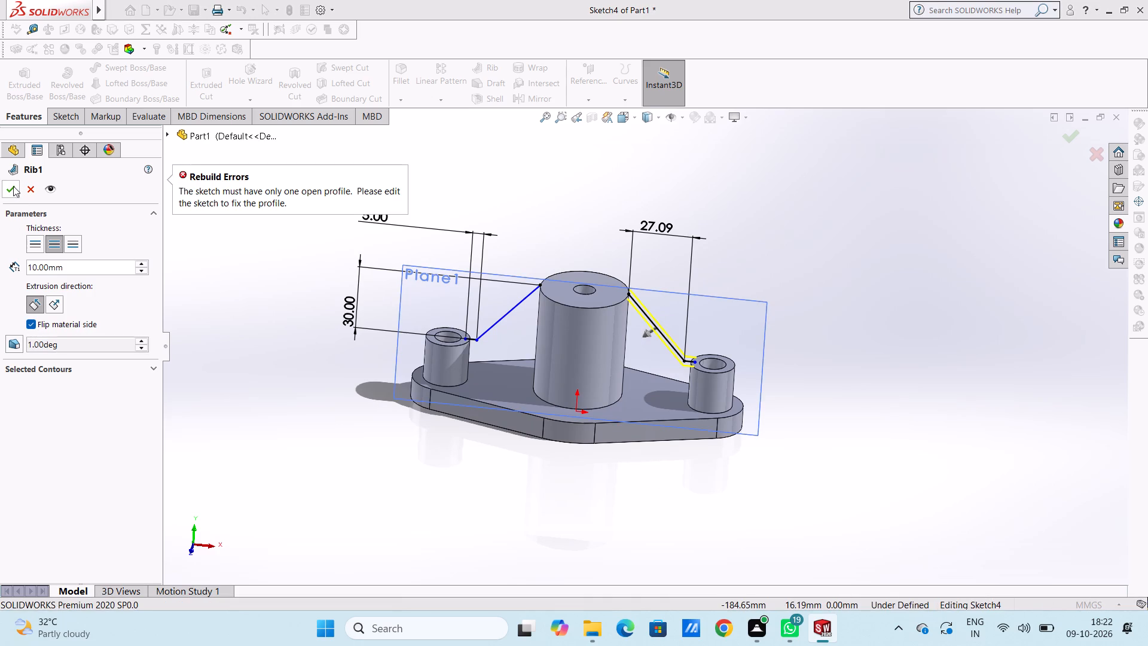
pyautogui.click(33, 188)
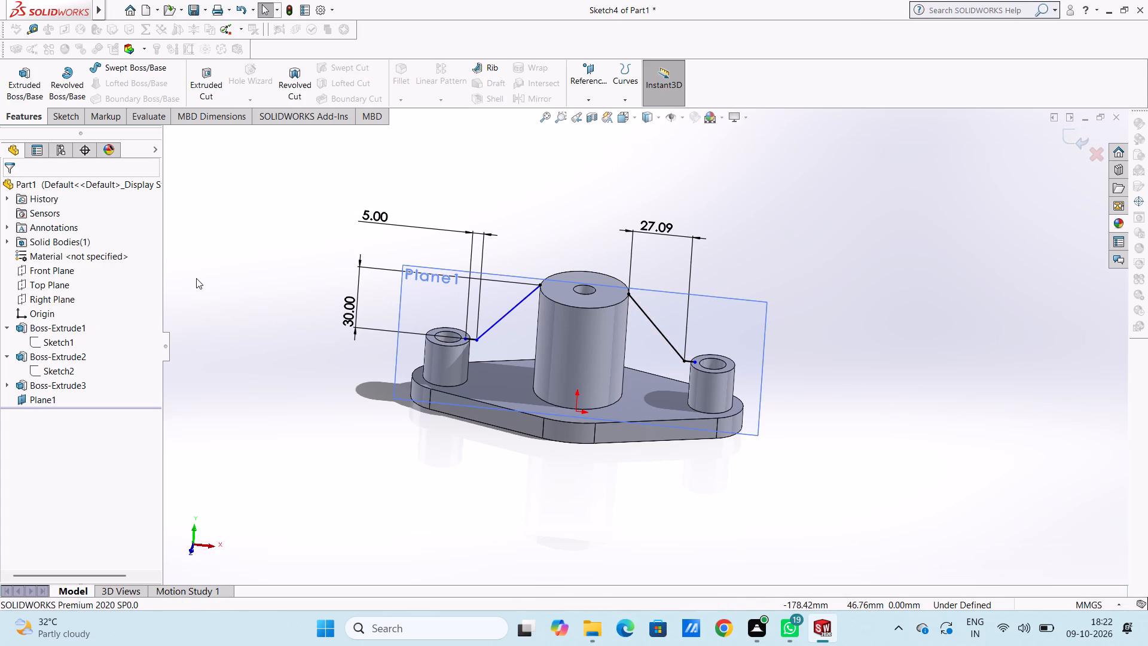
# Close the left rib profile with lines about 20 mm down, 35 mm along the plate's top, 50 mm up and 3 mm back to the slope.
pyautogui.hotkey('ctrl', '1')
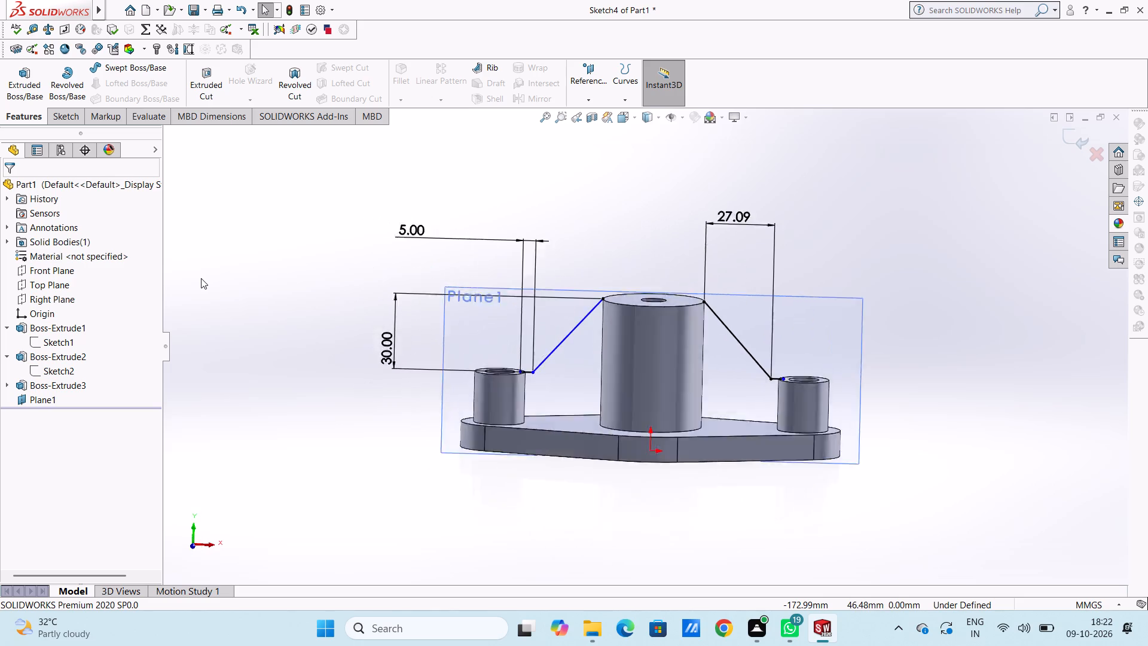
pyautogui.scroll(1, 201, 278)
pyautogui.scroll(2, 577, 312)
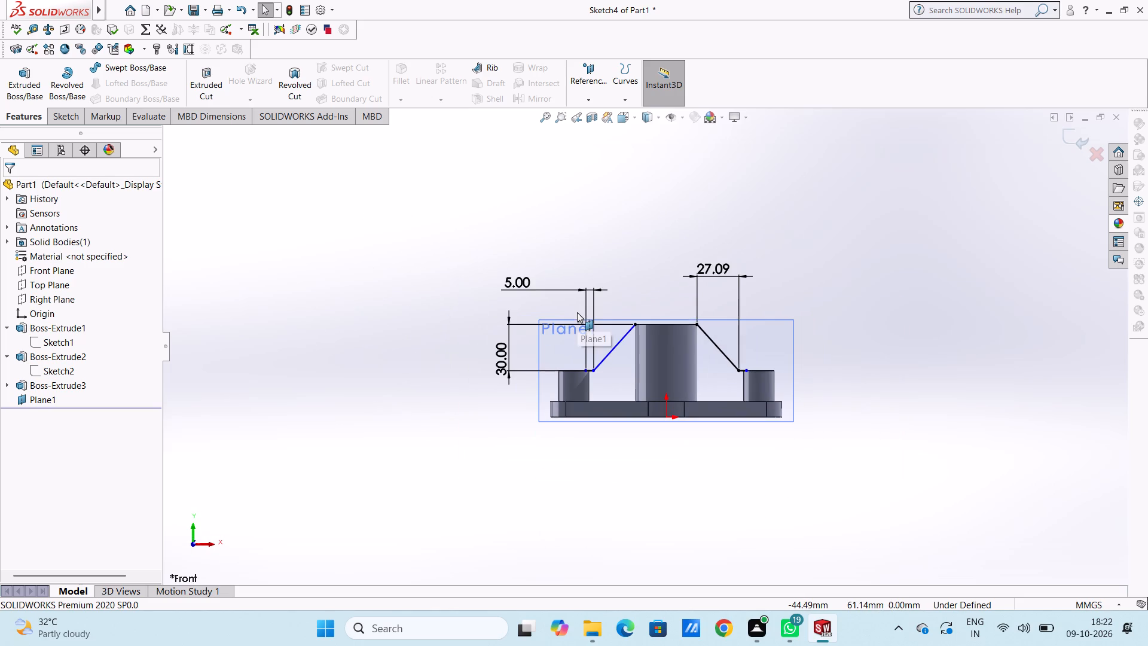
pyautogui.scroll(2, 577, 312)
pyautogui.scroll(-2, 740, 359)
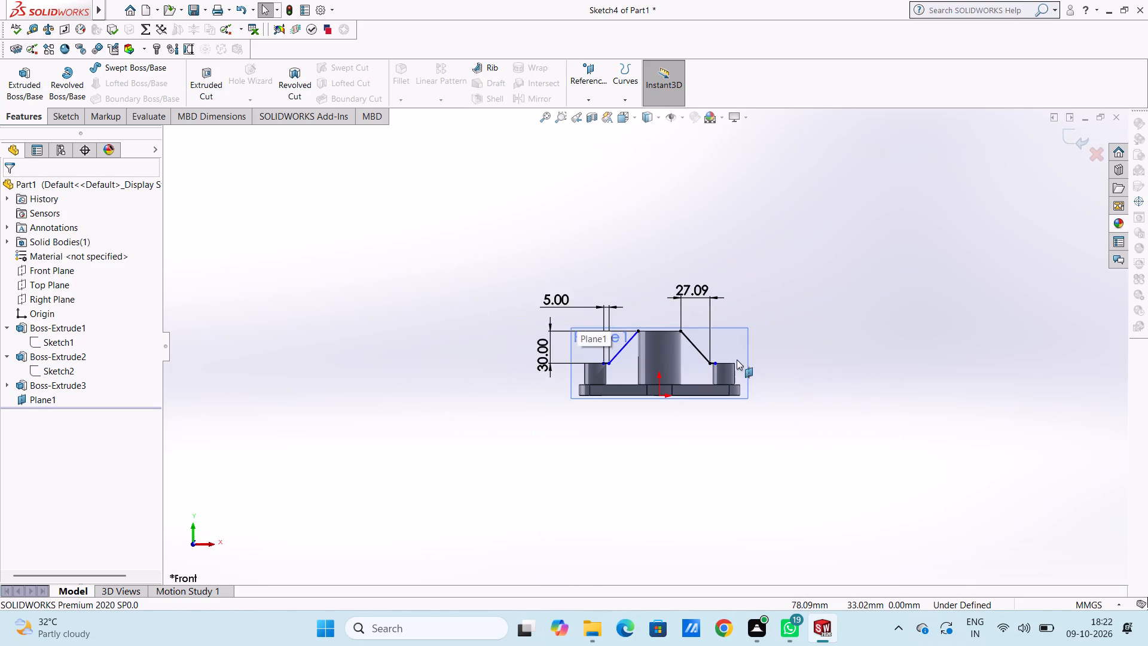
pyautogui.click(75, 114)
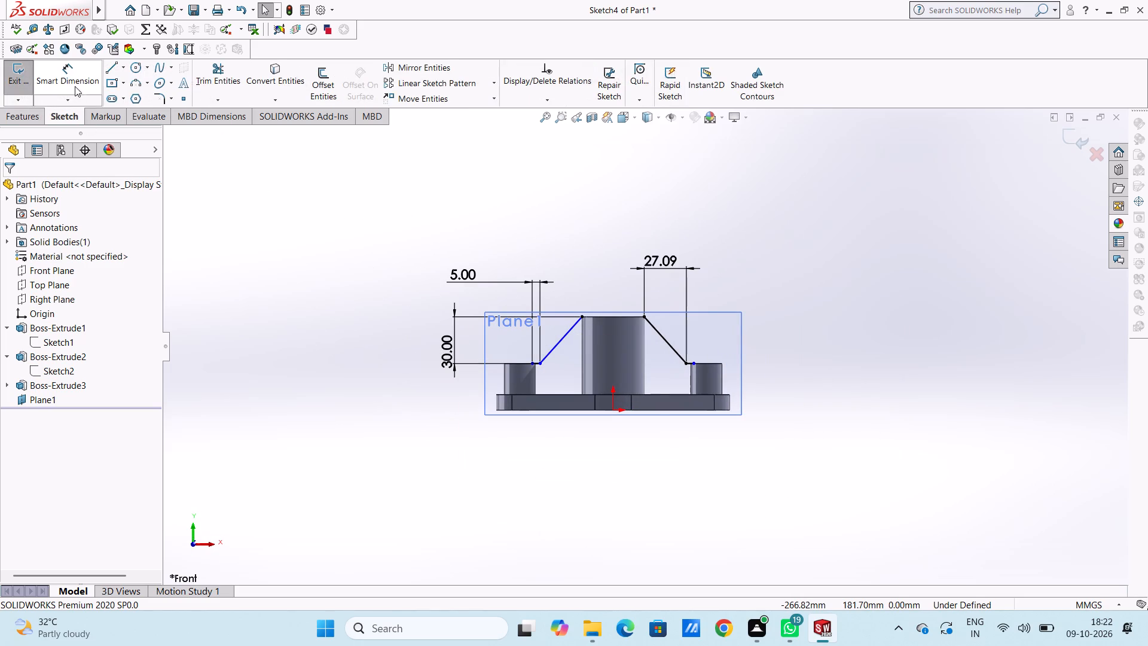
pyautogui.click(117, 68)
pyautogui.scroll(-2, 581, 388)
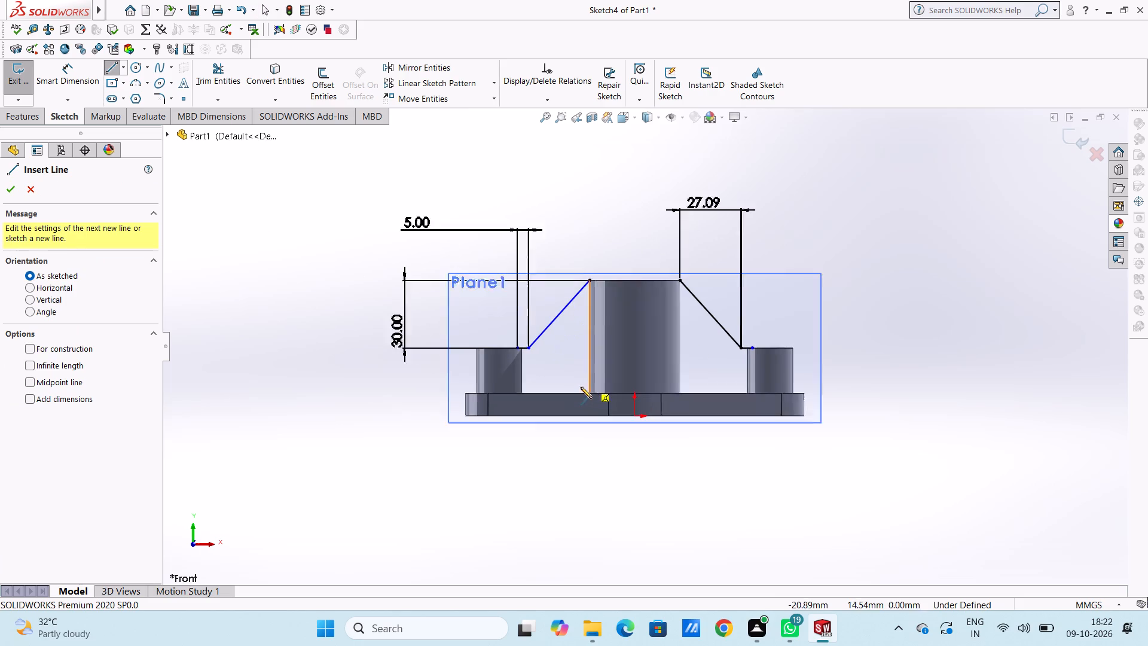
pyautogui.scroll(-2, 581, 387)
pyautogui.click(496, 329)
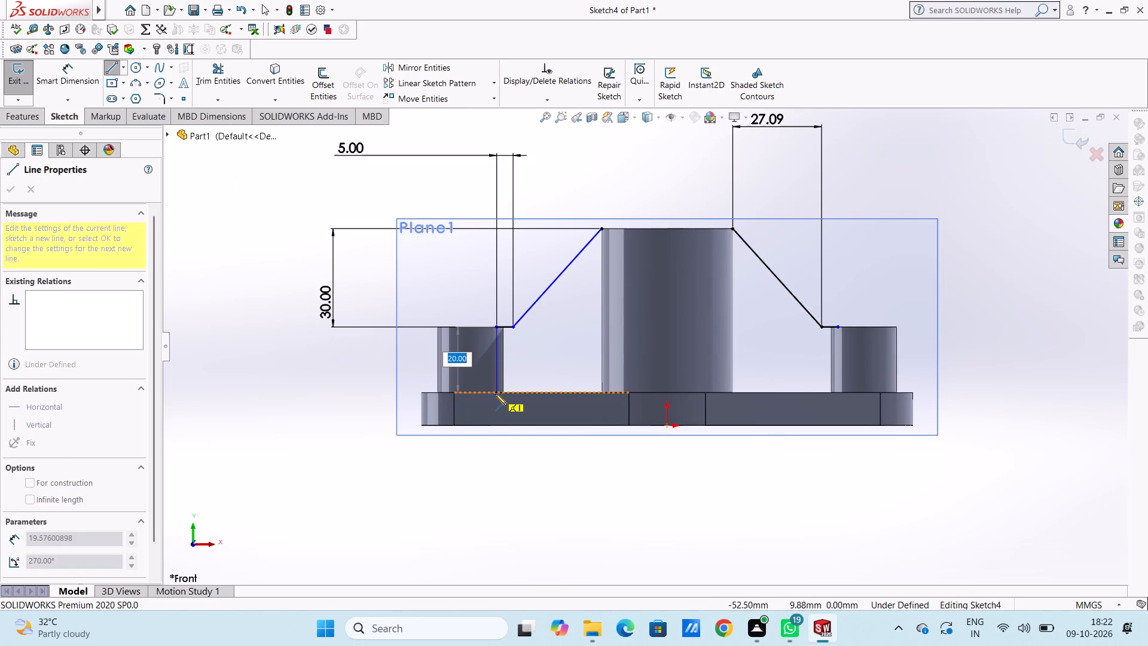
pyautogui.click(495, 394)
pyautogui.click(613, 392)
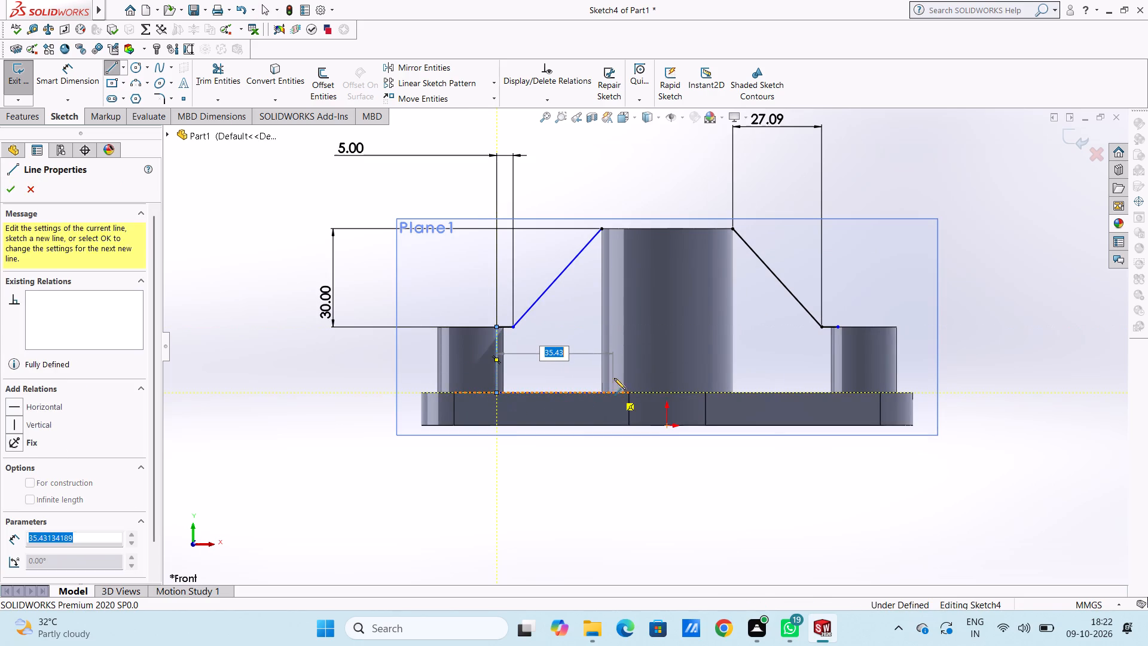
pyautogui.click(610, 229)
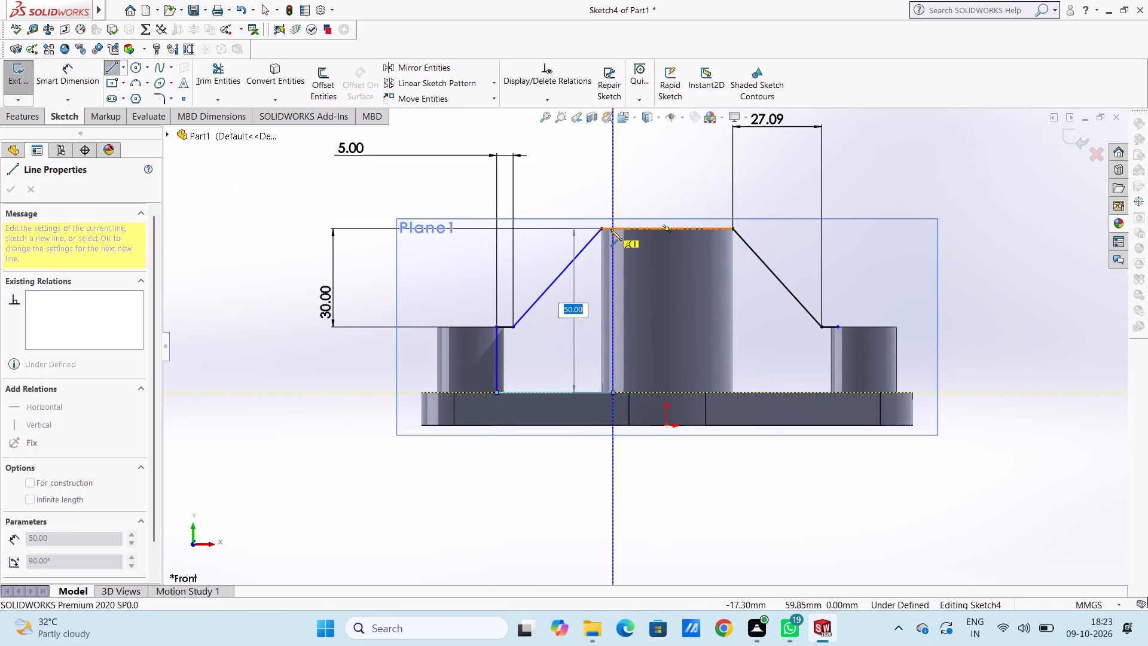
pyautogui.click(602, 230)
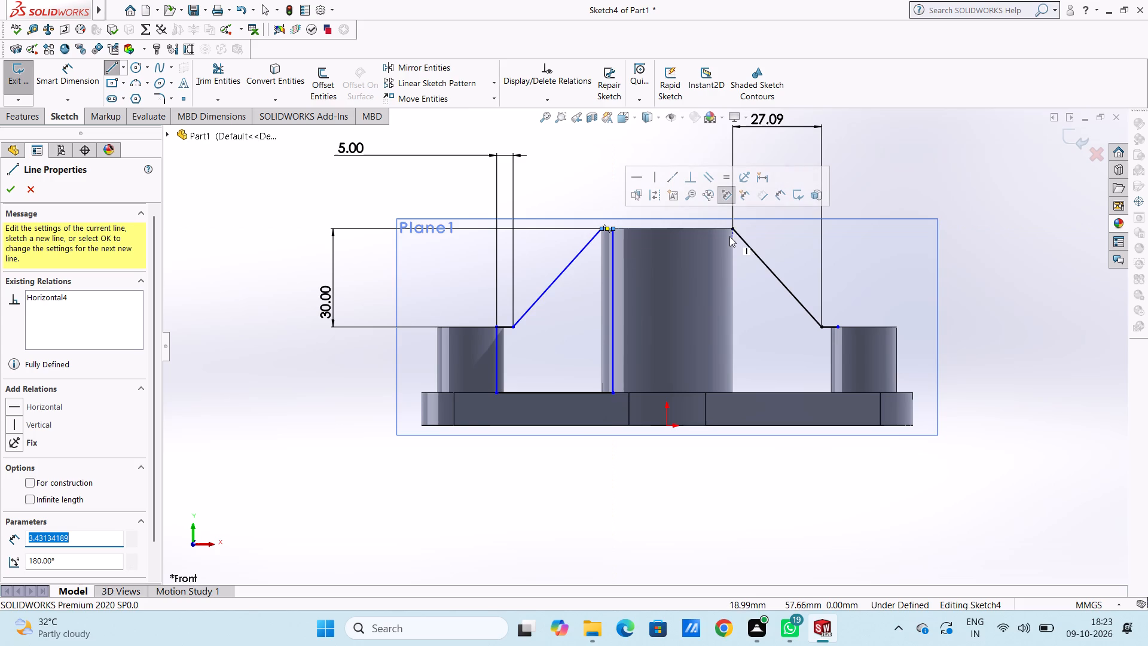
# Close the right rib profile with lines about 3 mm inward, 50 mm down, 35 mm along the plate's top and 20 mm up.
pyautogui.click(733, 228)
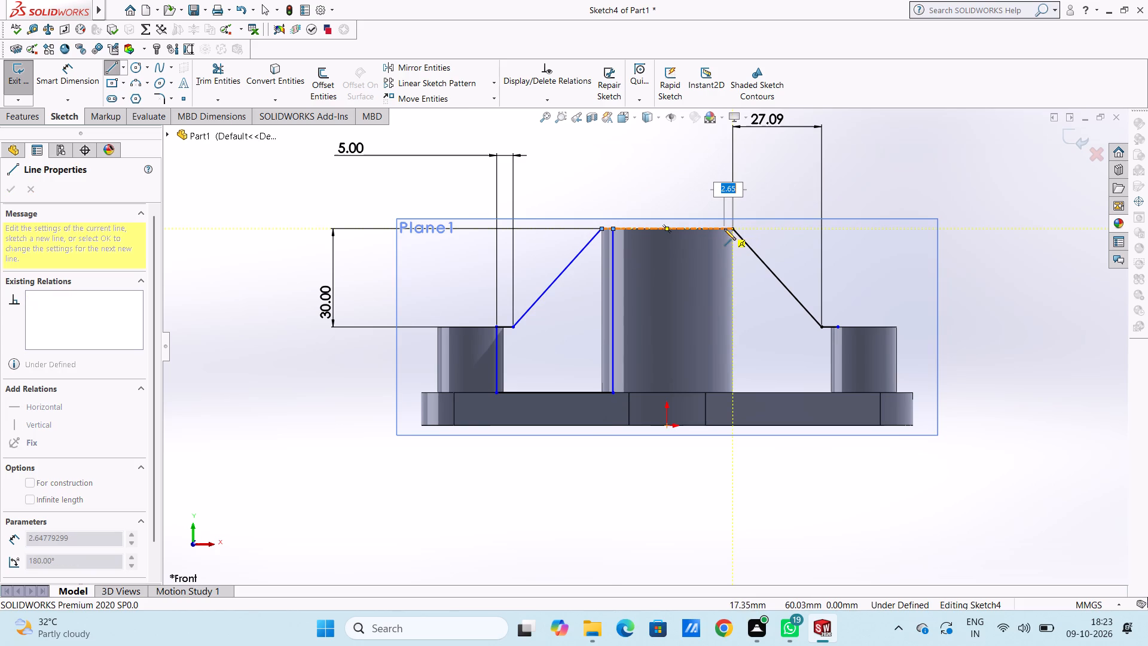
pyautogui.click(724, 228)
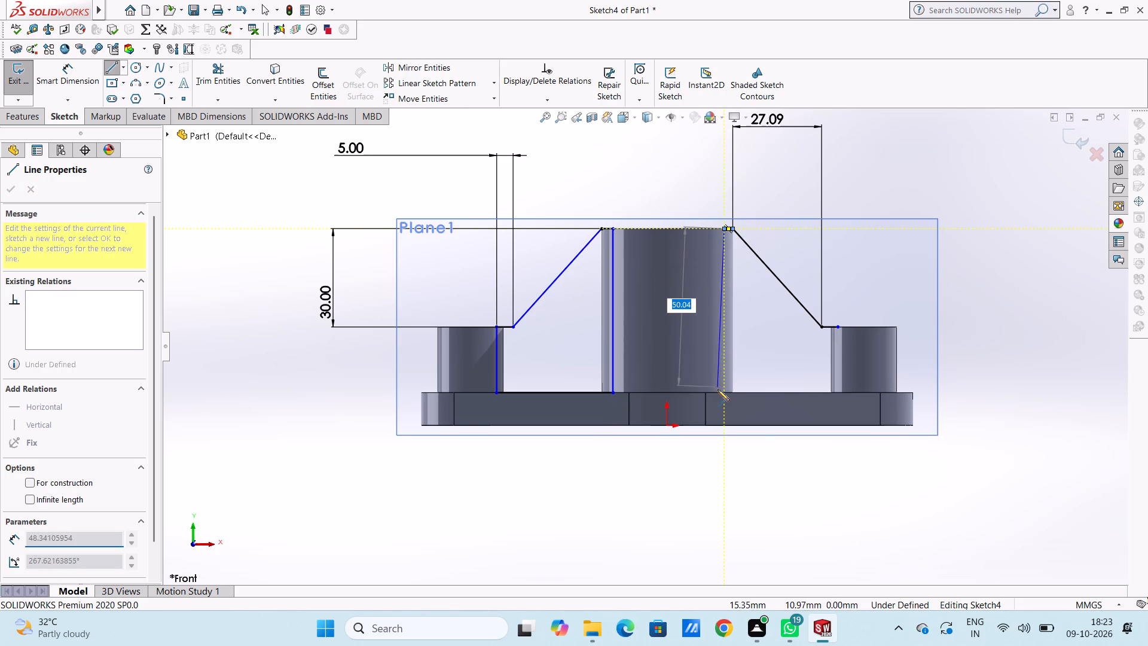
pyautogui.click(723, 393)
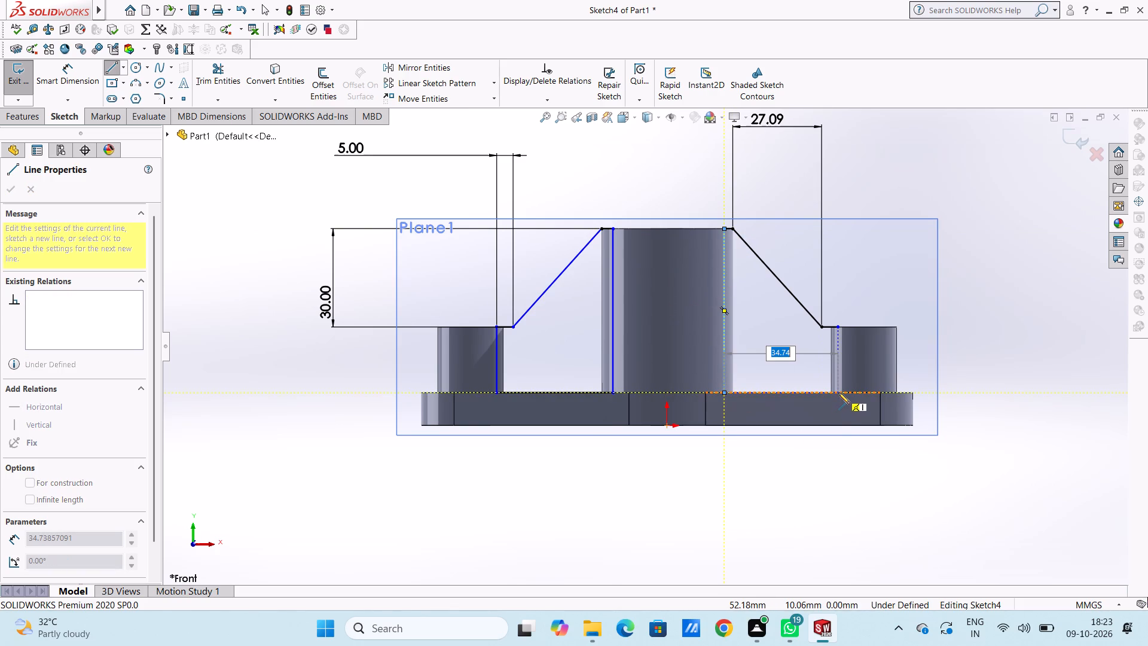
pyautogui.click(838, 392)
pyautogui.click(838, 325)
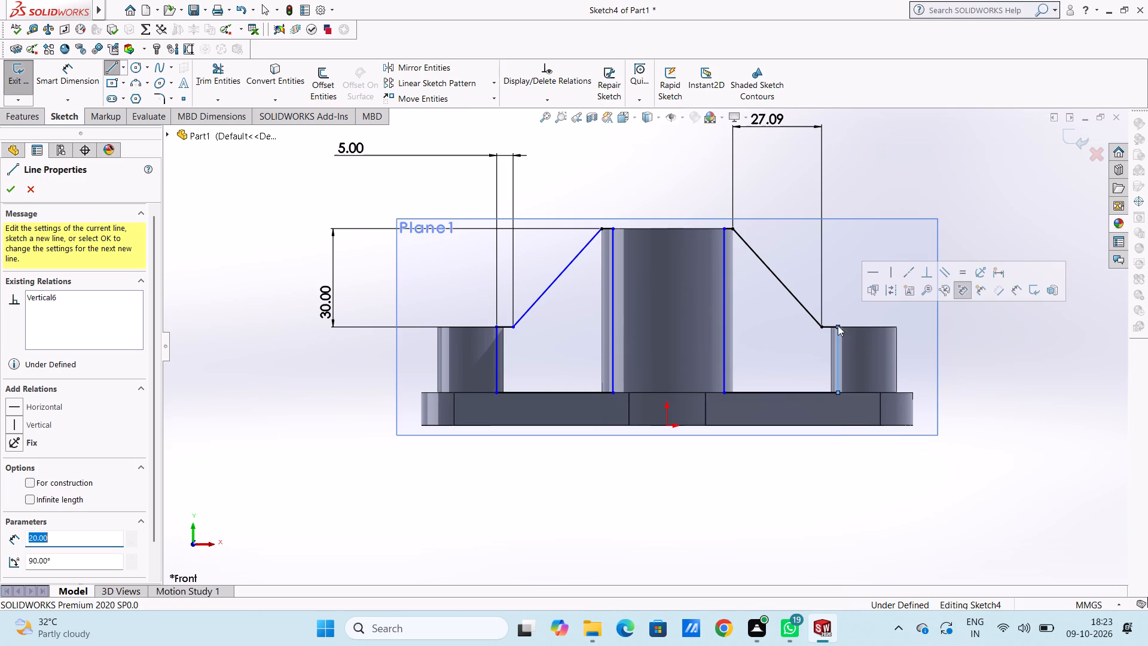
pyautogui.press('Escape')
pyautogui.press('Escape')
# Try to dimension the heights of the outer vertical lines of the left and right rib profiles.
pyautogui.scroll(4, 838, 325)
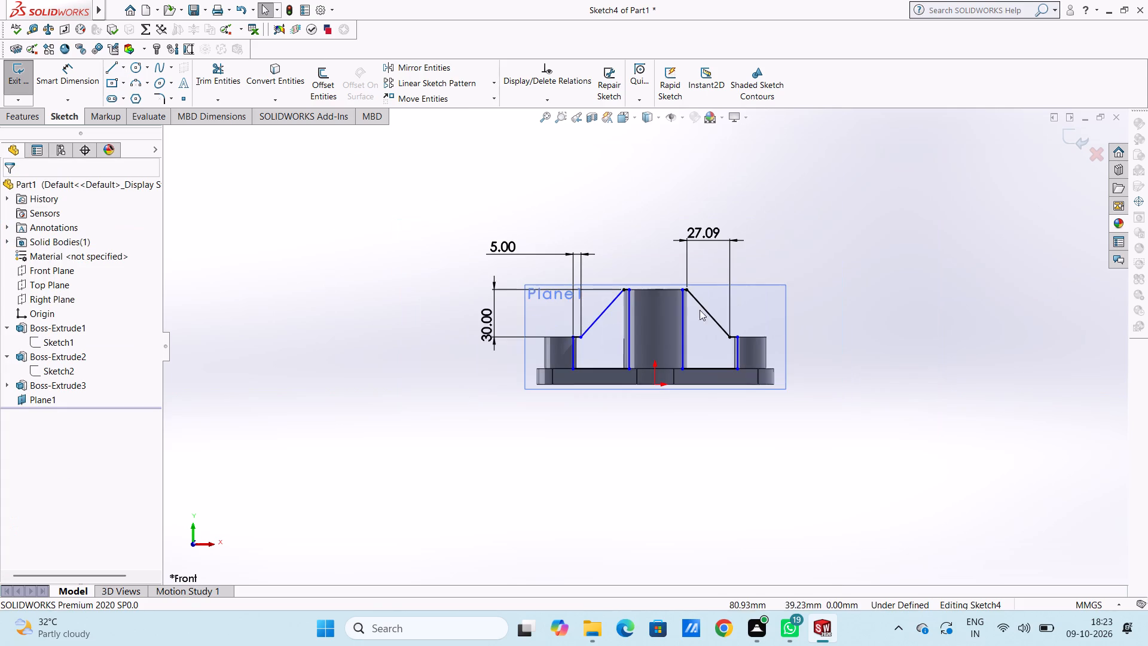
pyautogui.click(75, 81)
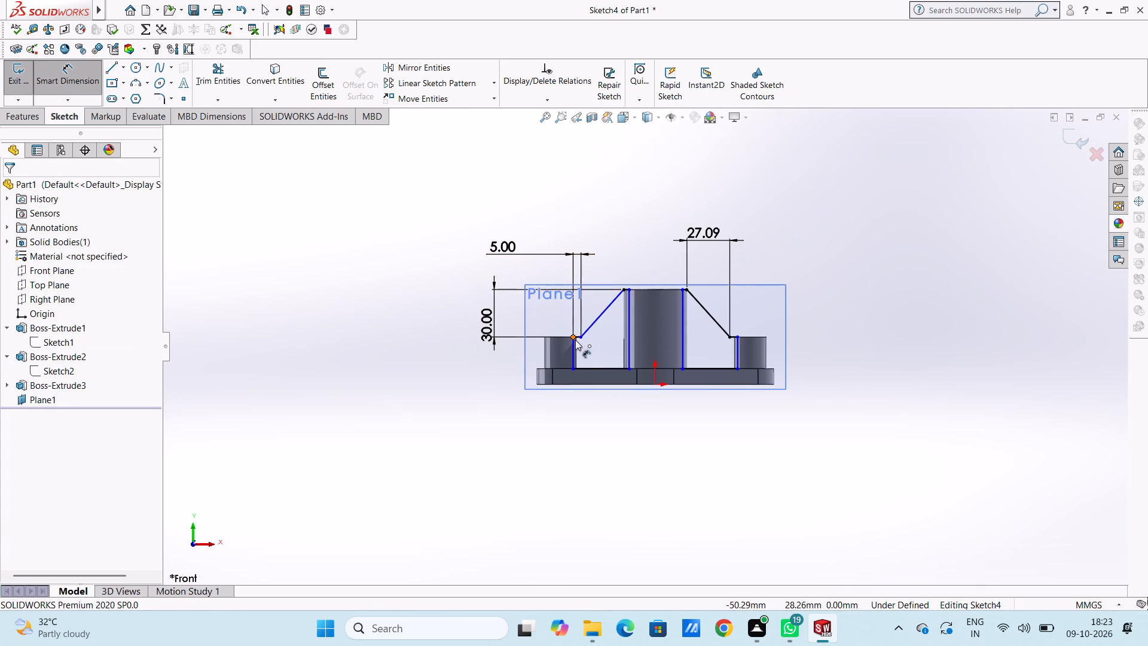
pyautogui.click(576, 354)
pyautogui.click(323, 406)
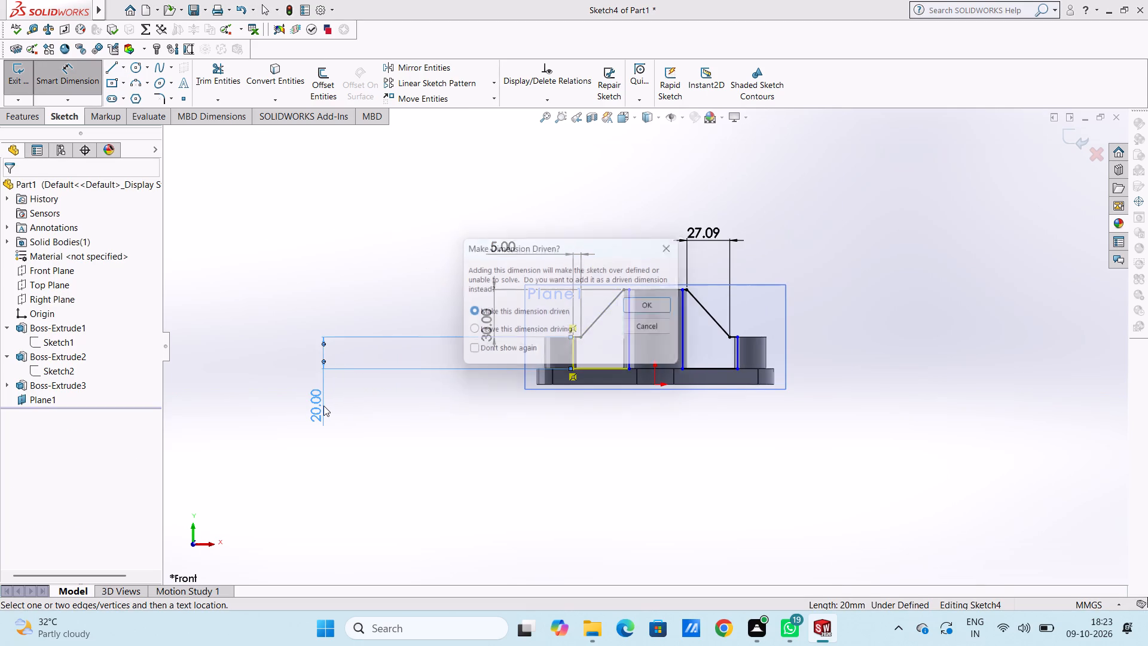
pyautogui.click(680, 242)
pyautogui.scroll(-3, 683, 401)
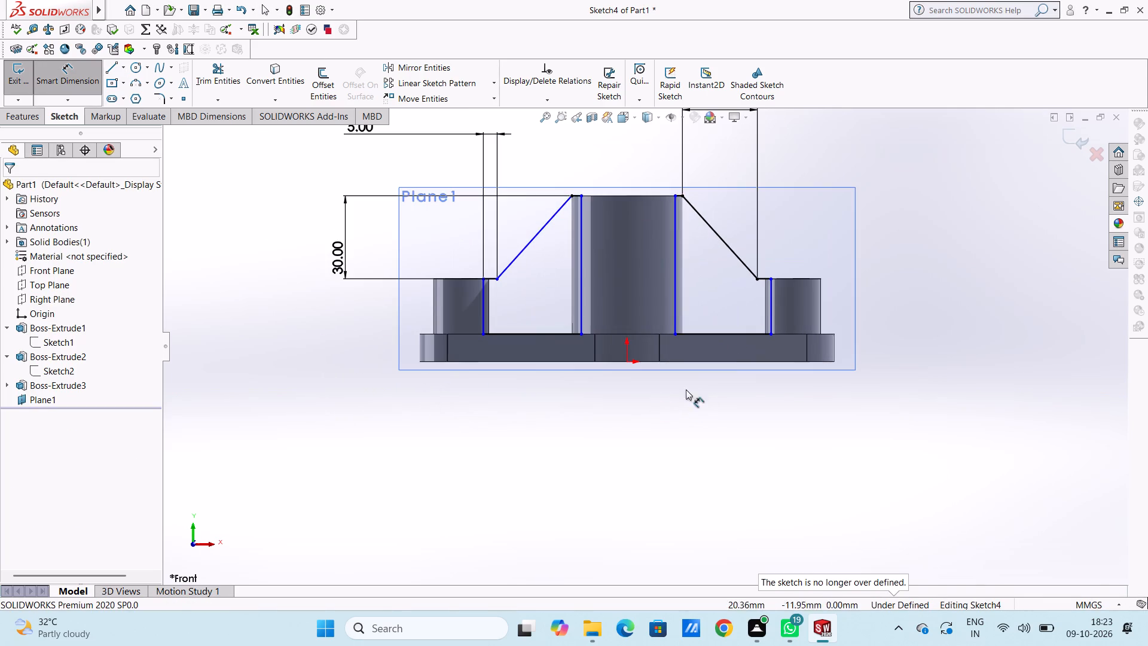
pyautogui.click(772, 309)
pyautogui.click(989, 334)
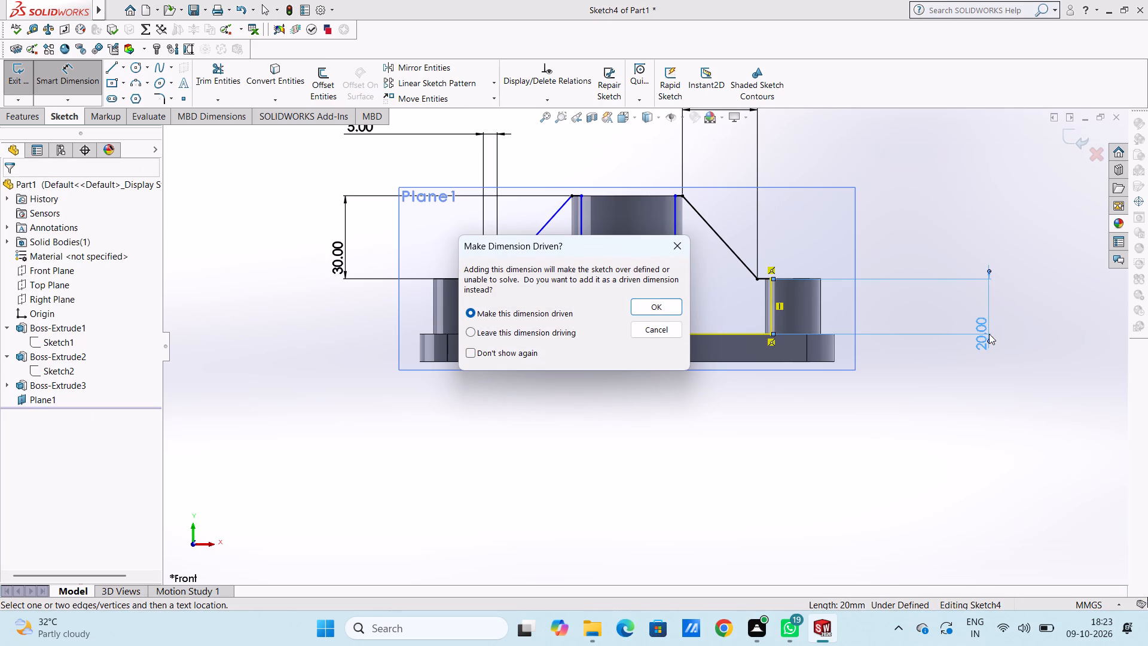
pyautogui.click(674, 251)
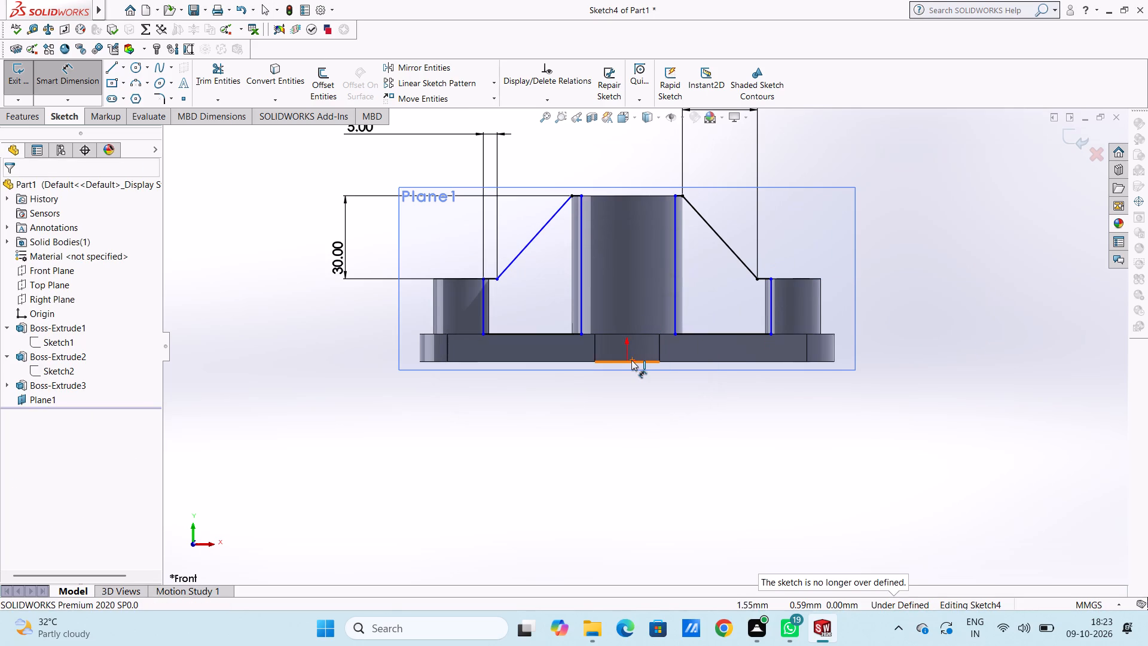
# Dimension the horizontal distances from the origin to the inner vertical lines of the right and left rib profiles.
pyautogui.click(627, 363)
pyautogui.click(676, 292)
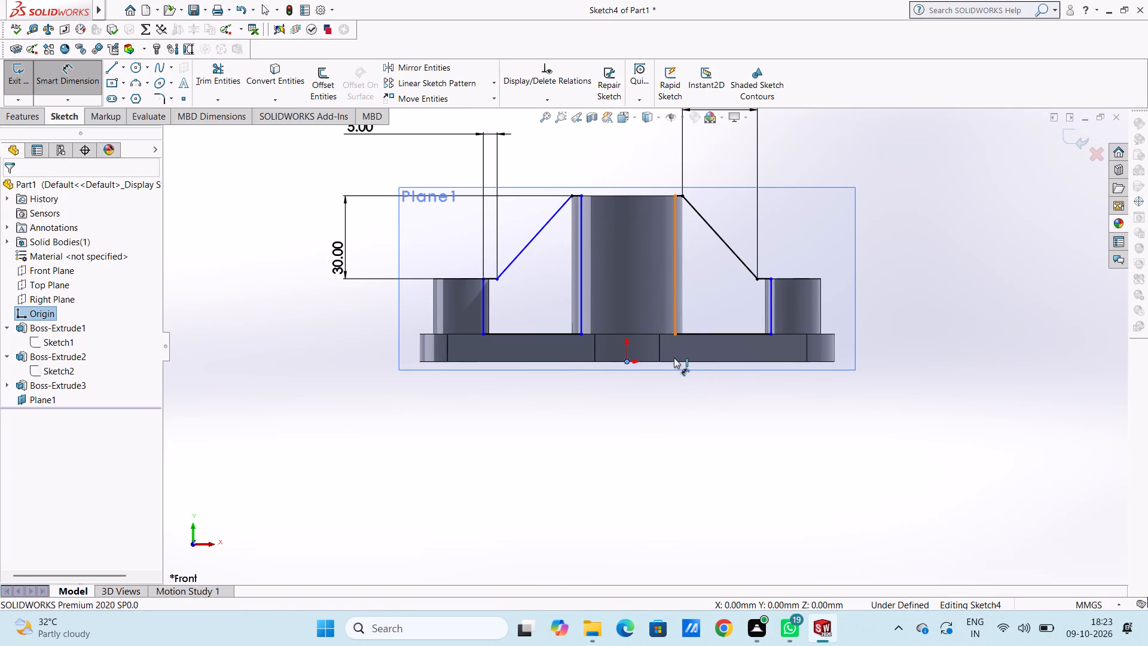
pyautogui.click(575, 469)
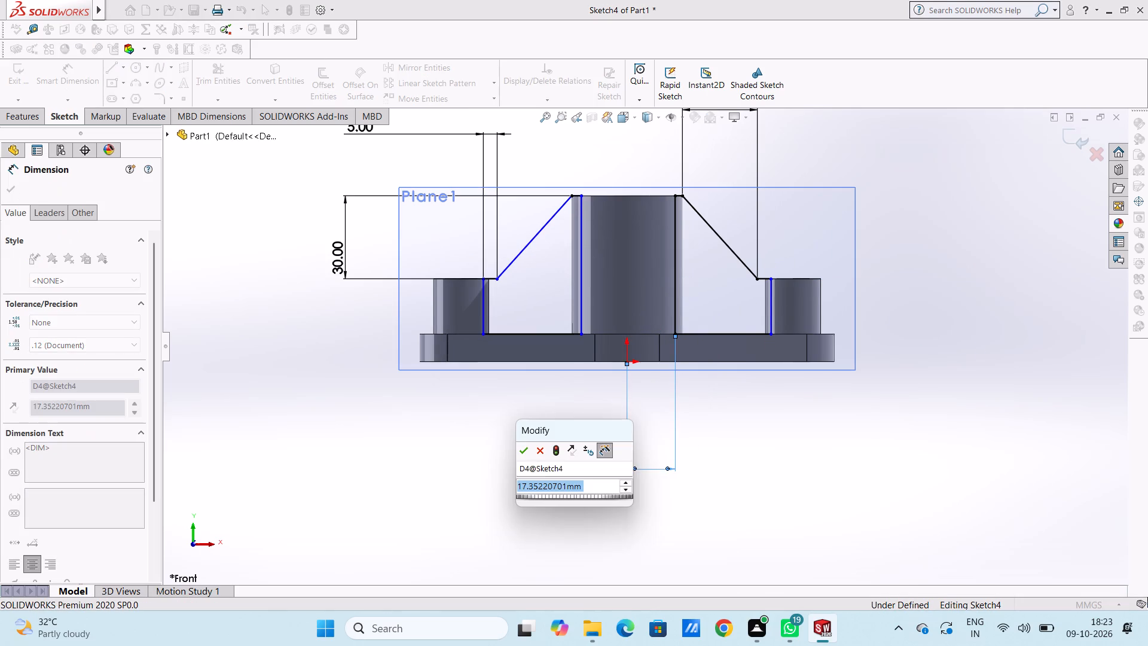
pyautogui.click(529, 450)
pyautogui.click(520, 444)
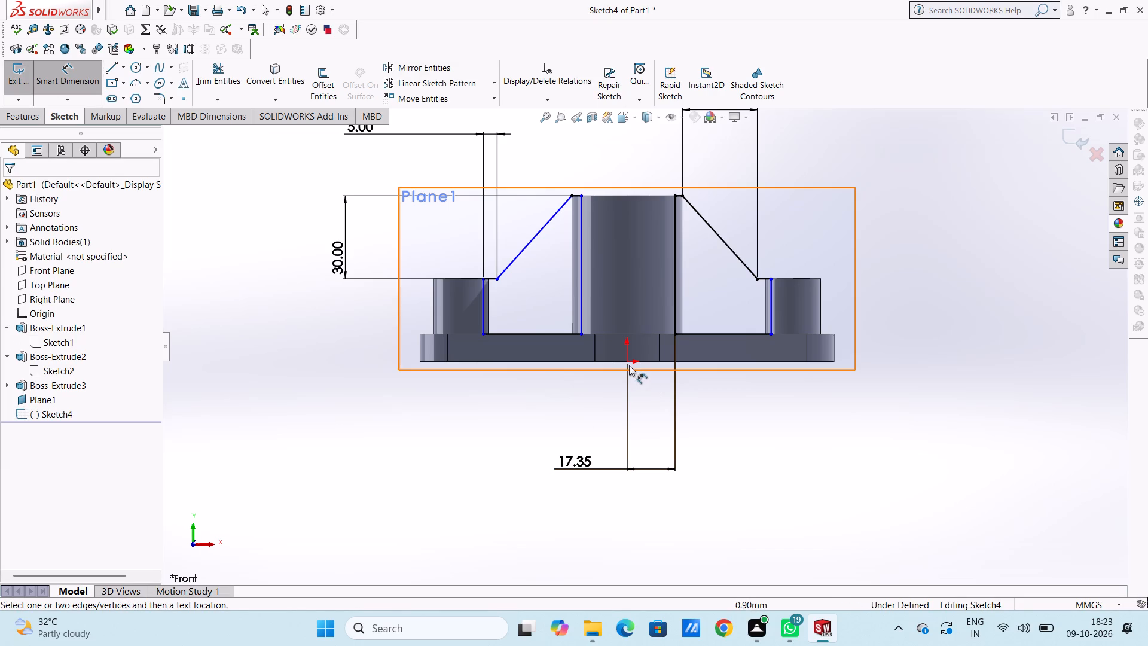
pyautogui.click(627, 363)
pyautogui.click(583, 319)
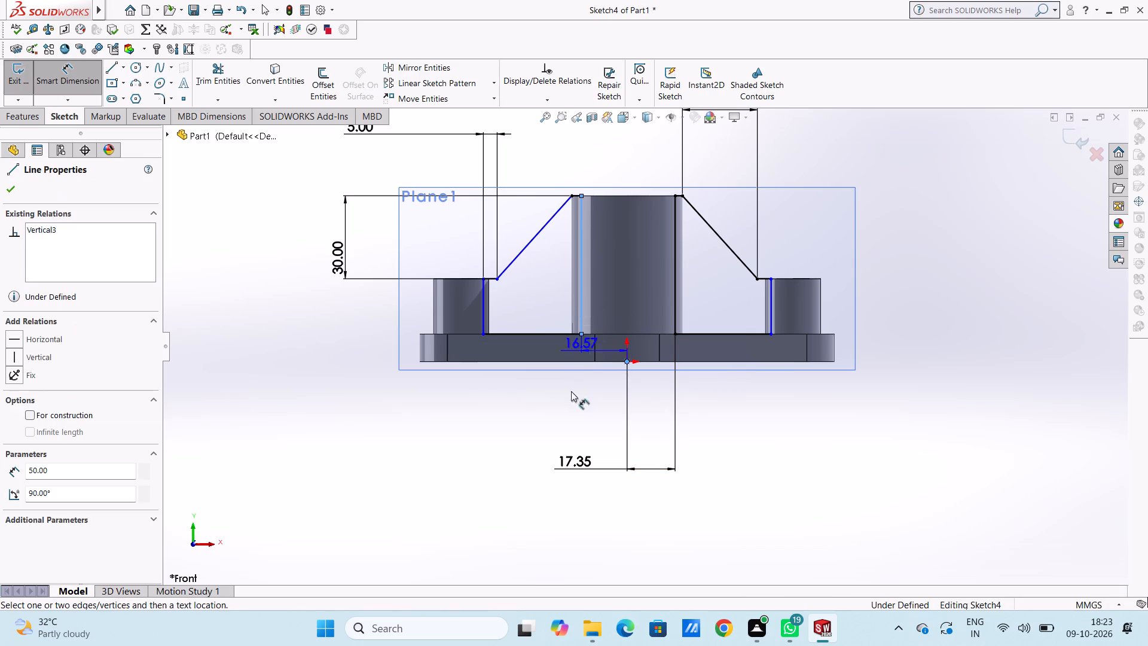
pyautogui.click(497, 459)
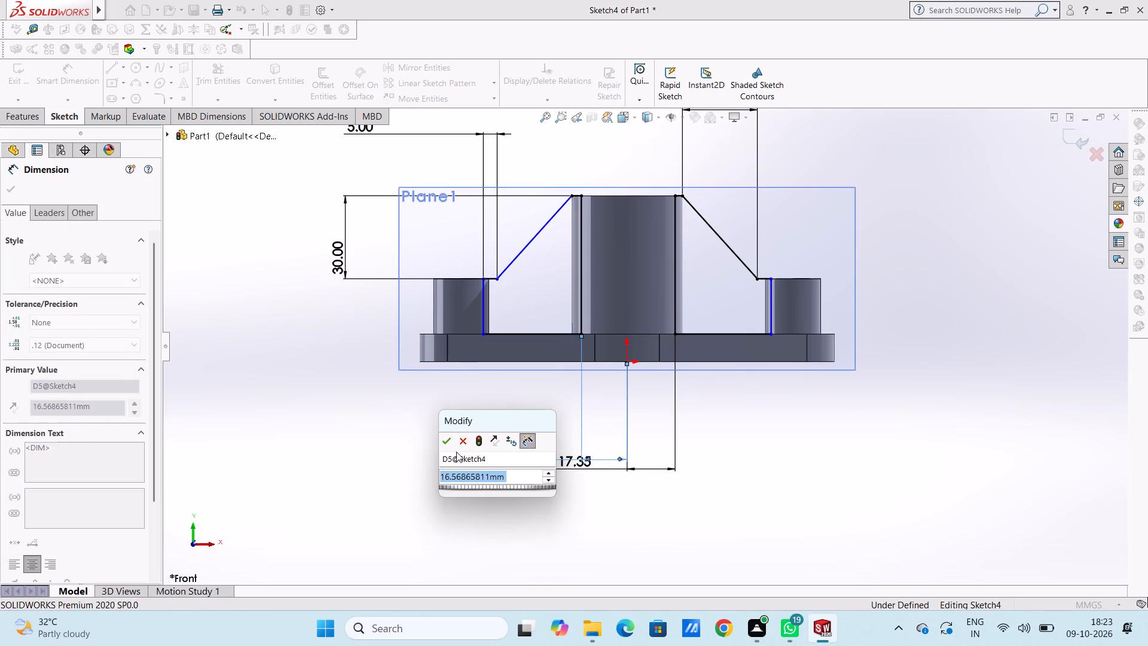
pyautogui.click(446, 441)
pyautogui.click(433, 443)
# Dimension the lengths of the left and right rib profiles' bottom lines along the plate's top.
pyautogui.click(528, 334)
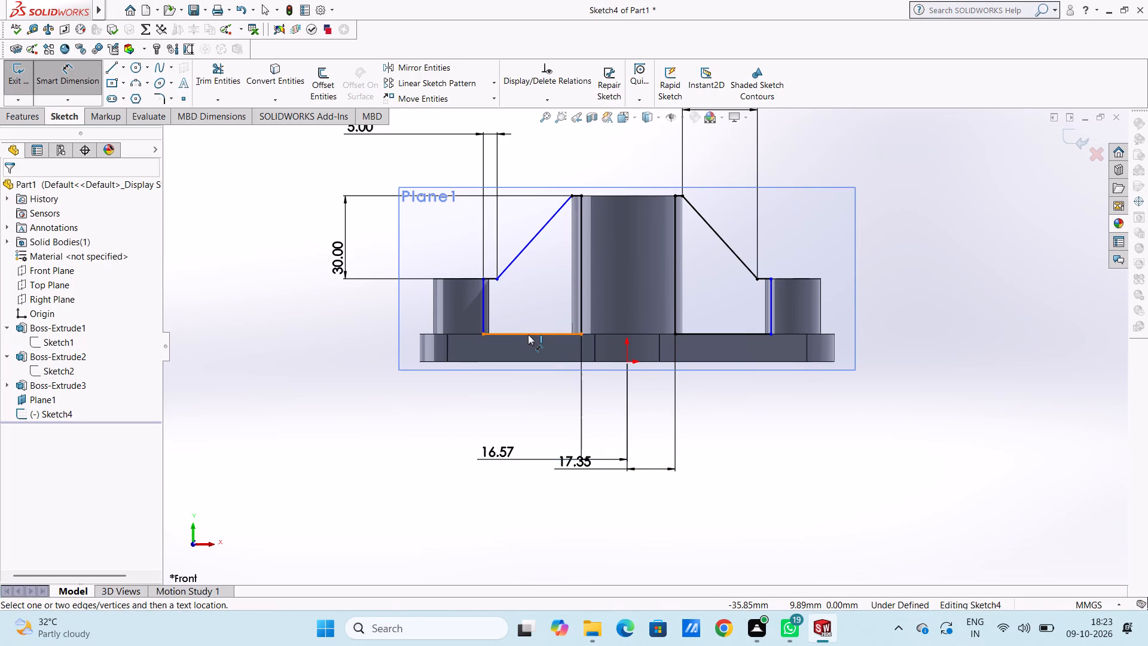
pyautogui.click(402, 452)
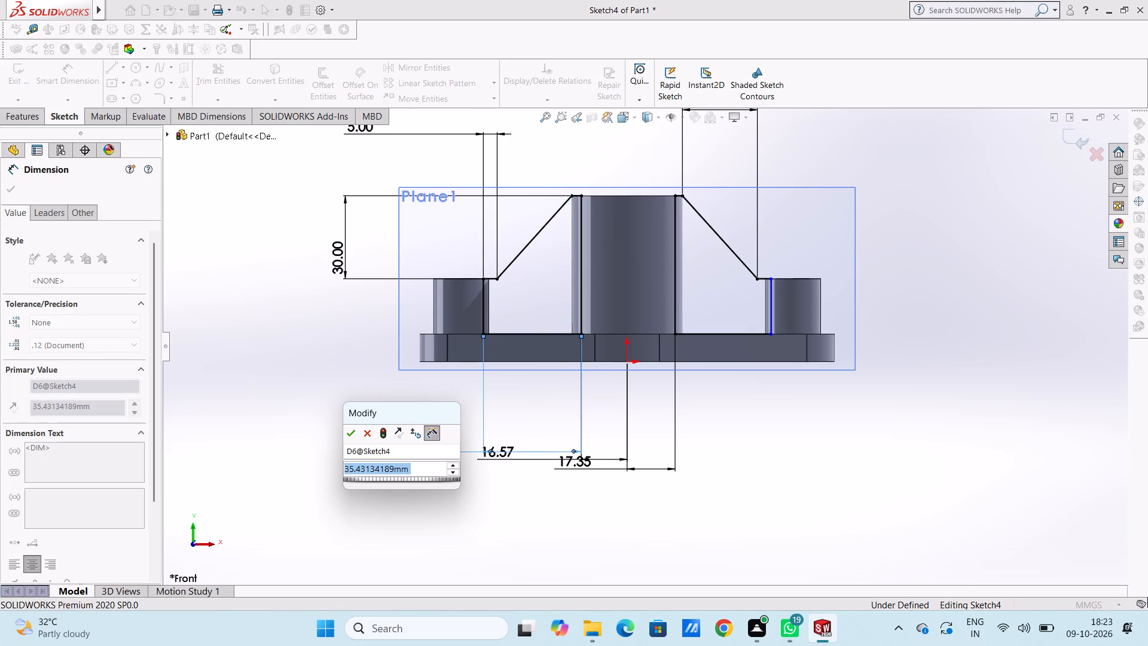
pyautogui.click(346, 432)
pyautogui.click(338, 424)
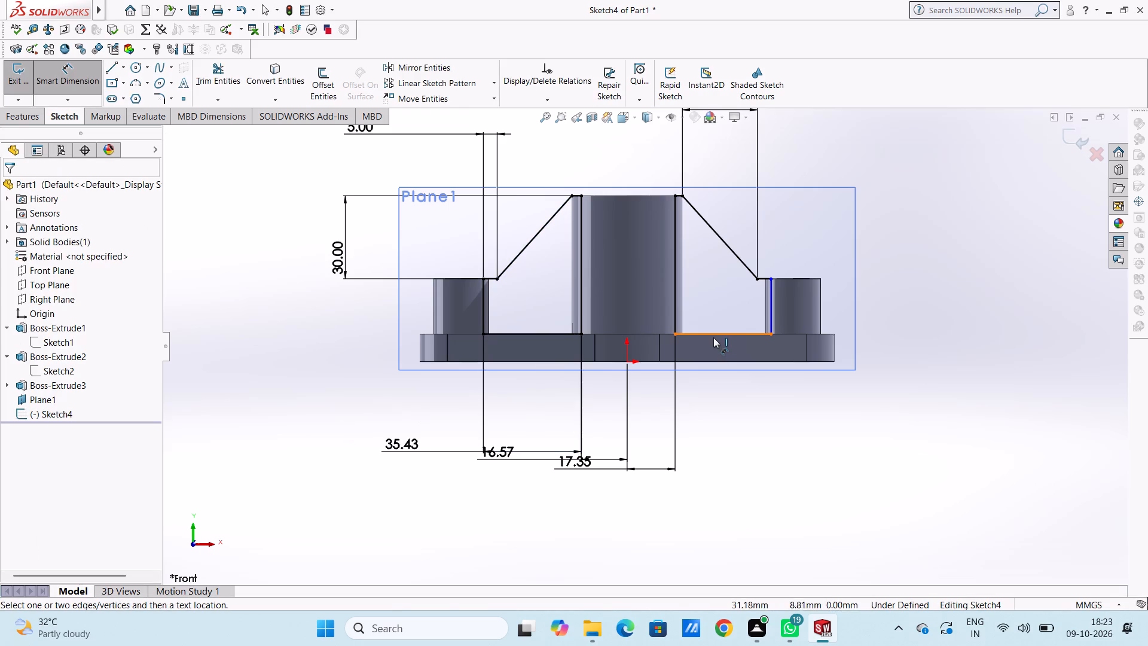
pyautogui.click(712, 336)
pyautogui.moveTo(789, 456); pyautogui.dragTo(794, 457)
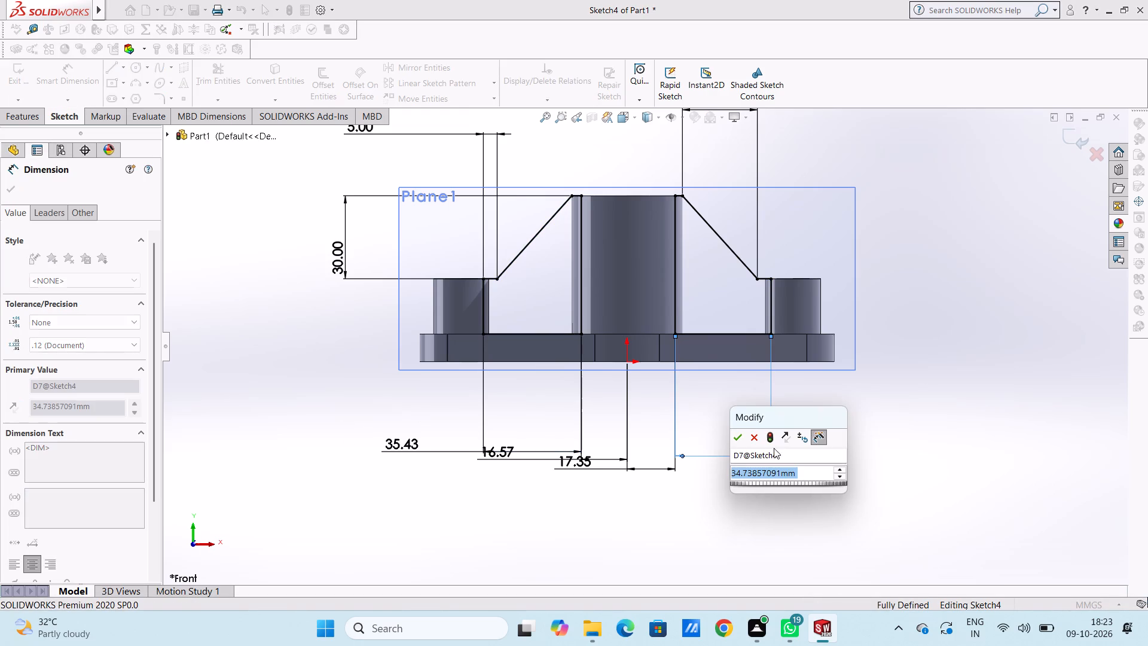
pyautogui.click(740, 437)
pyautogui.click(730, 426)
# Extrude both closed rib profiles 10 mm using the Mid Plane end condition, with the result merged.
pyautogui.scroll(2, 729, 416)
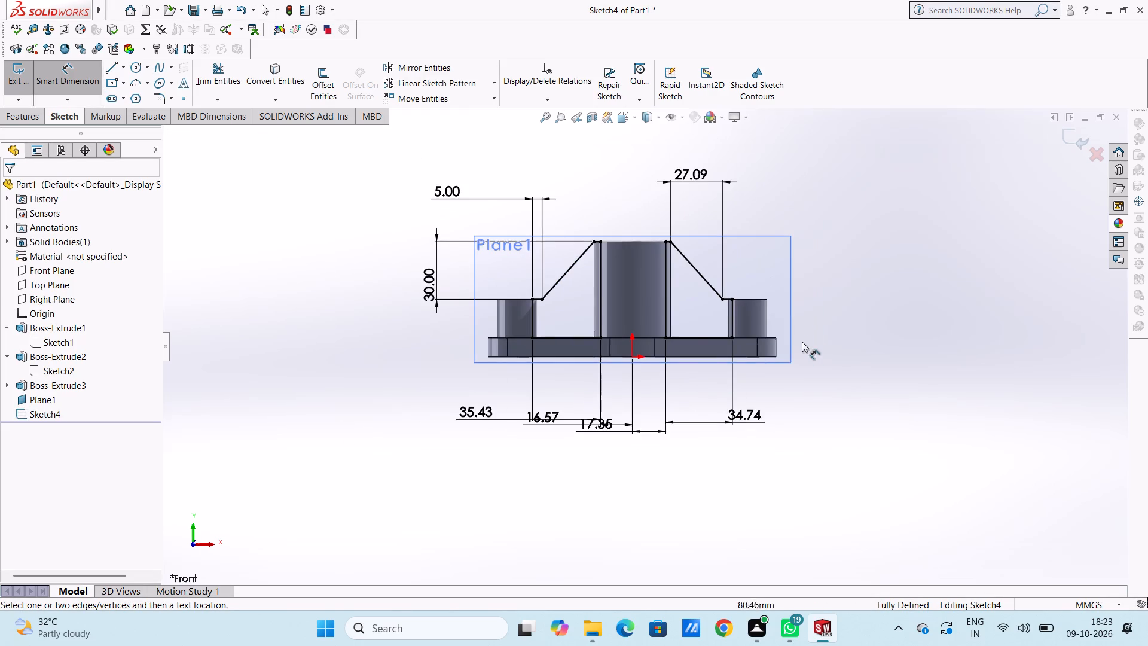
pyautogui.moveTo(812, 339); pyautogui.dragTo(857, 387, button='middle')
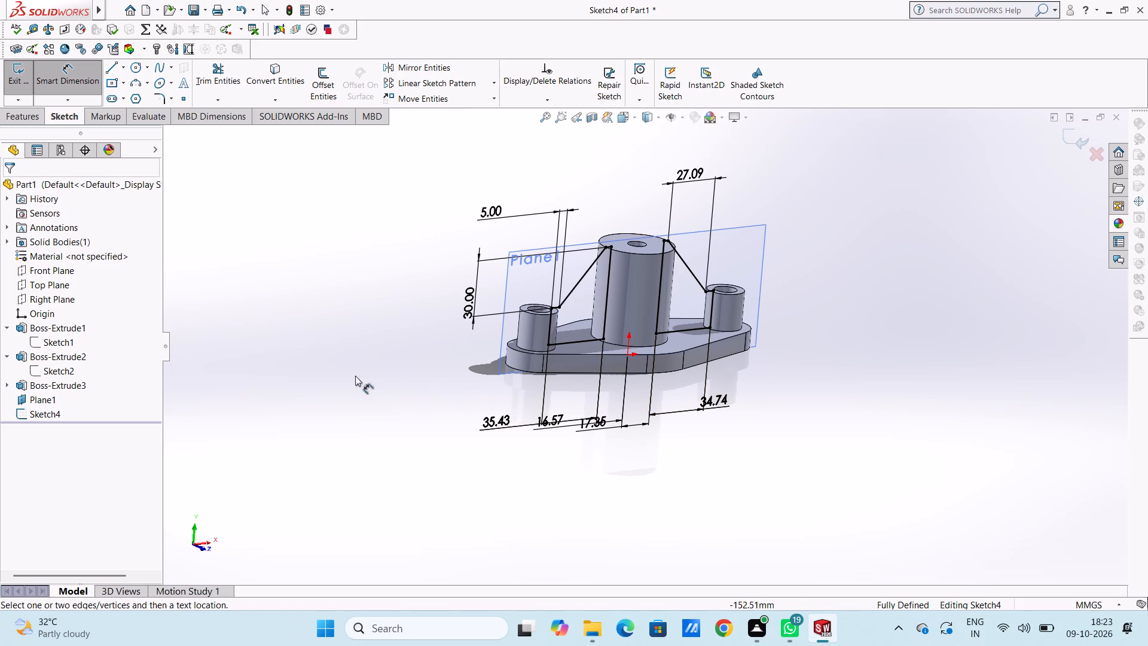
pyautogui.click(68, 80)
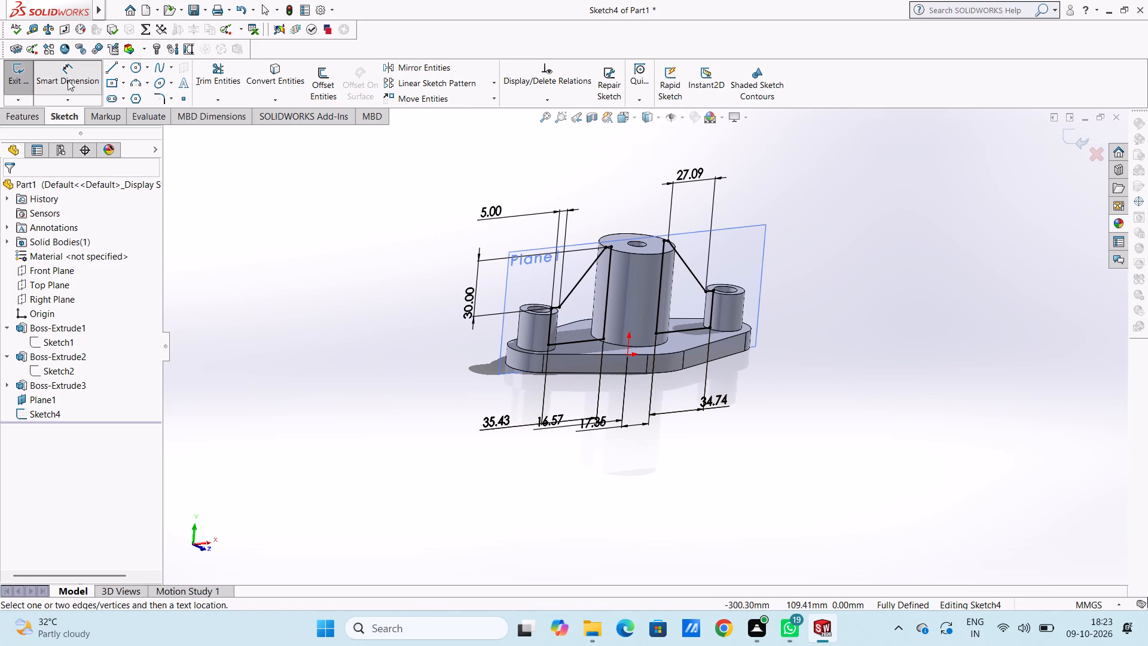
pyautogui.click(30, 111)
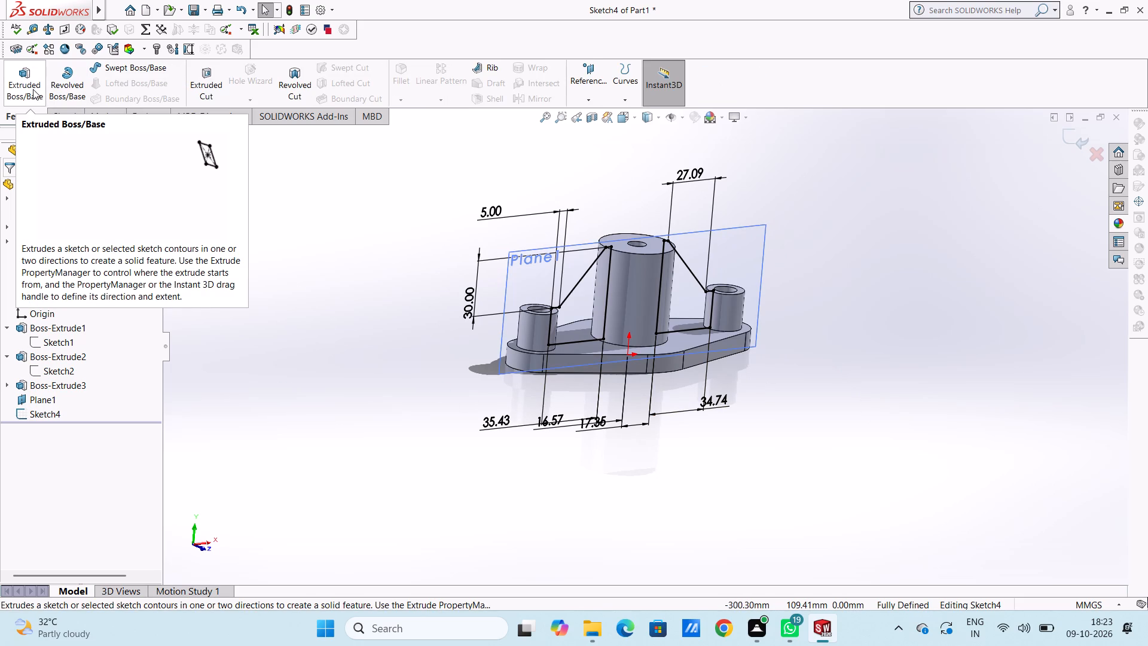
pyautogui.click(26, 86)
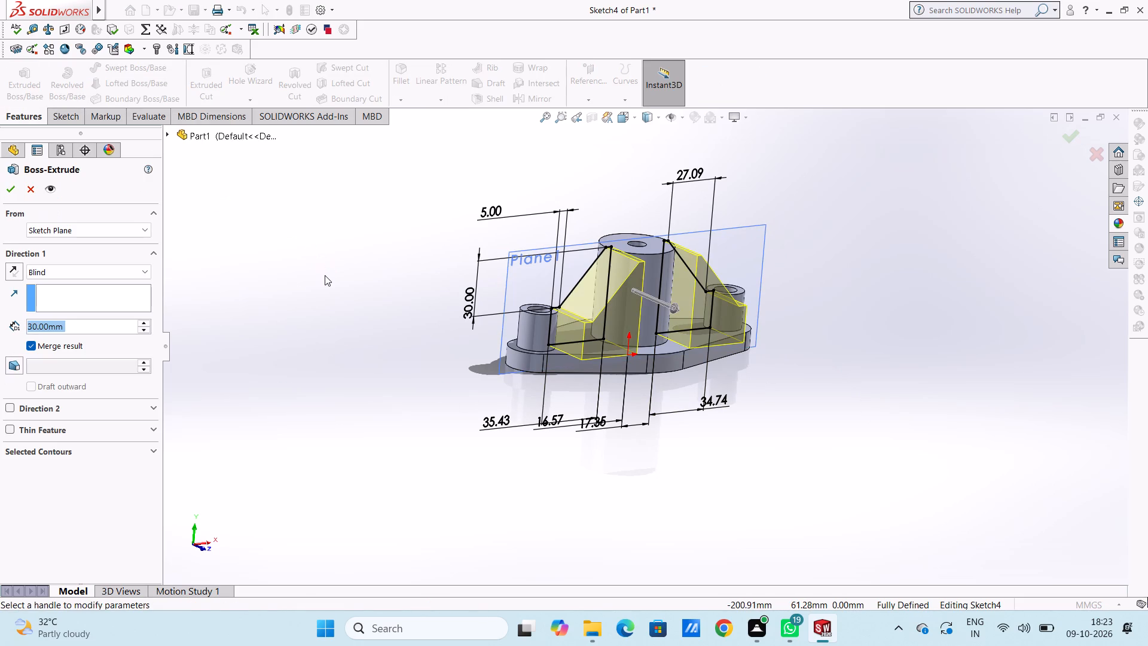
pyautogui.click(123, 274)
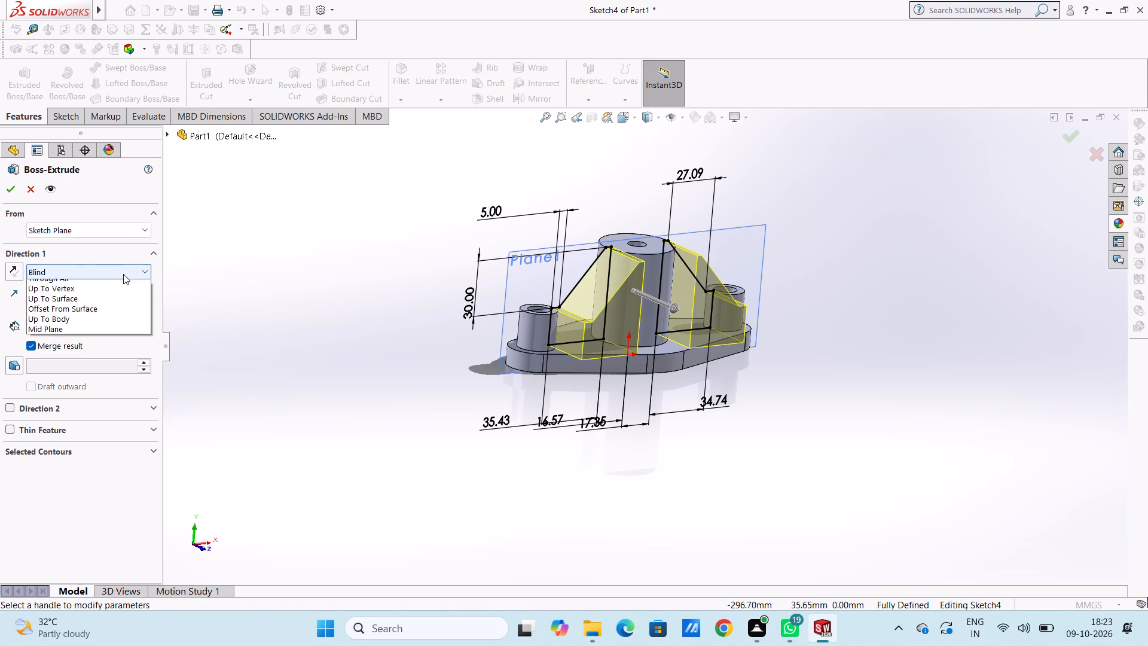
pyautogui.click(97, 345)
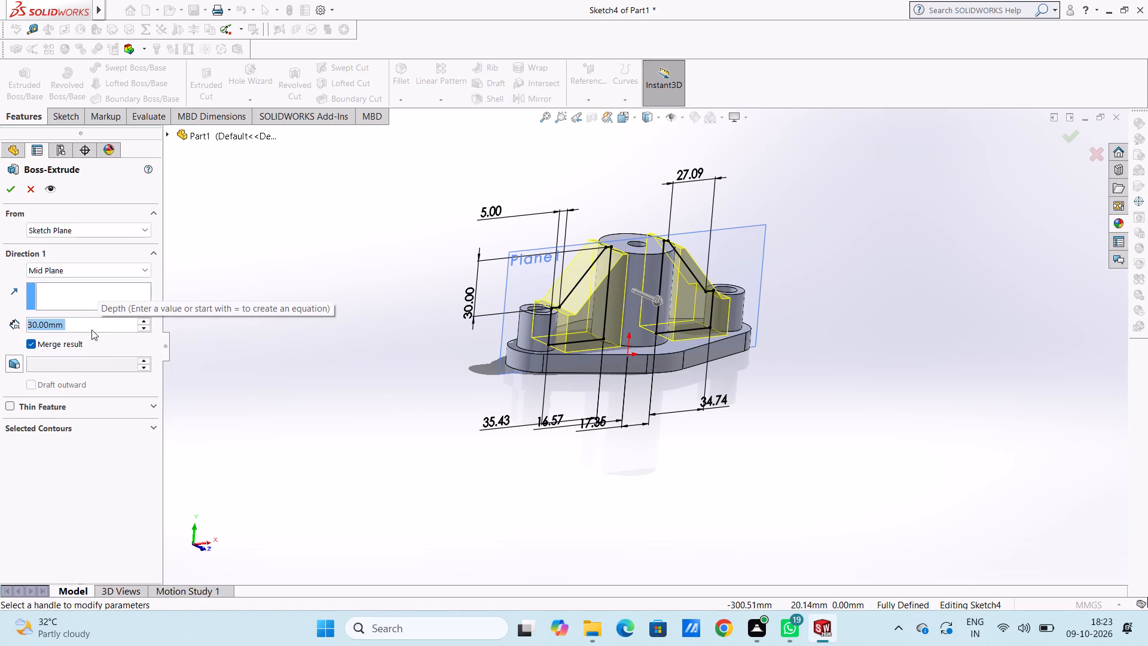
pyautogui.write('10')
pyautogui.press('Return')
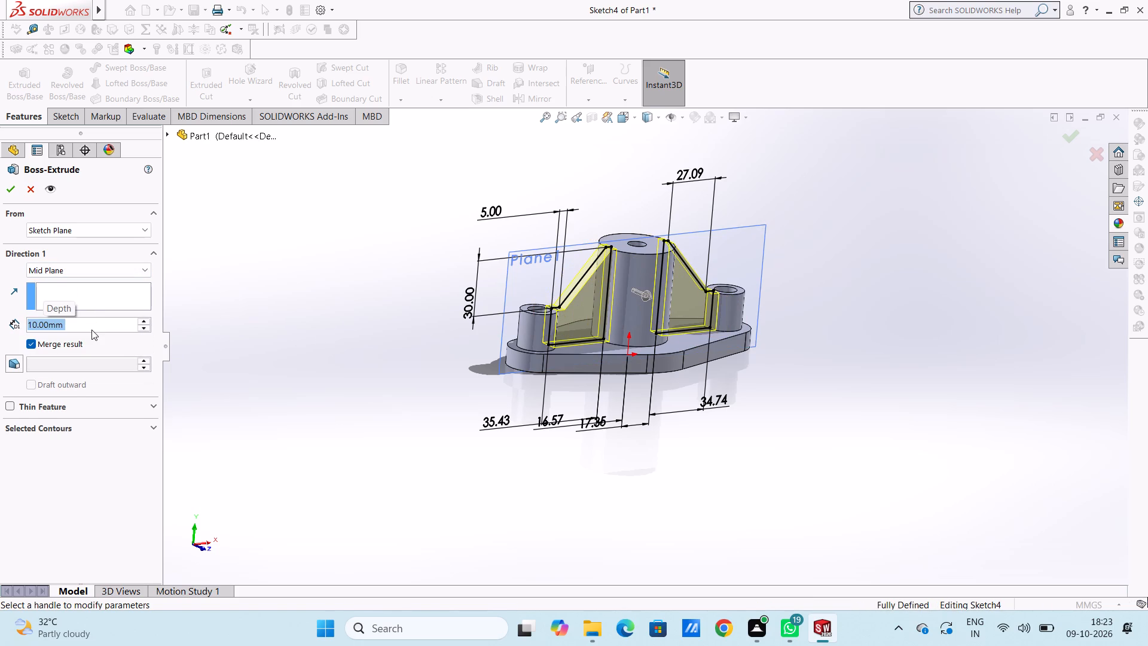
pyautogui.moveTo(390, 242); pyautogui.dragTo(396, 364, button='middle')
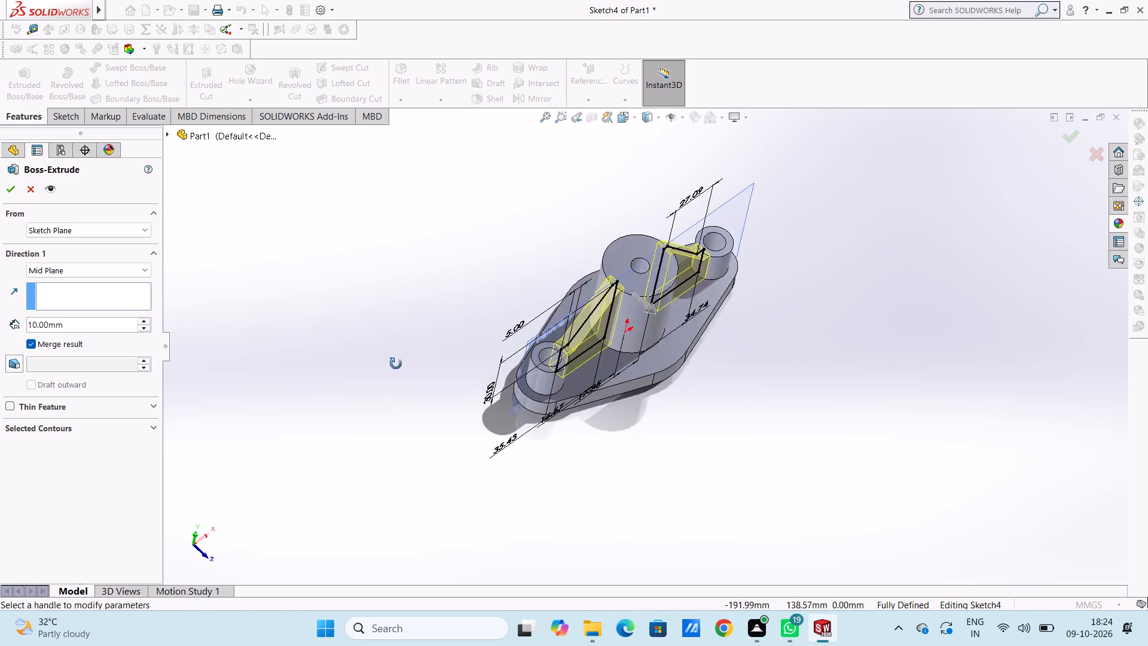
pyautogui.moveTo(396, 364); pyautogui.dragTo(395, 418, button='middle')
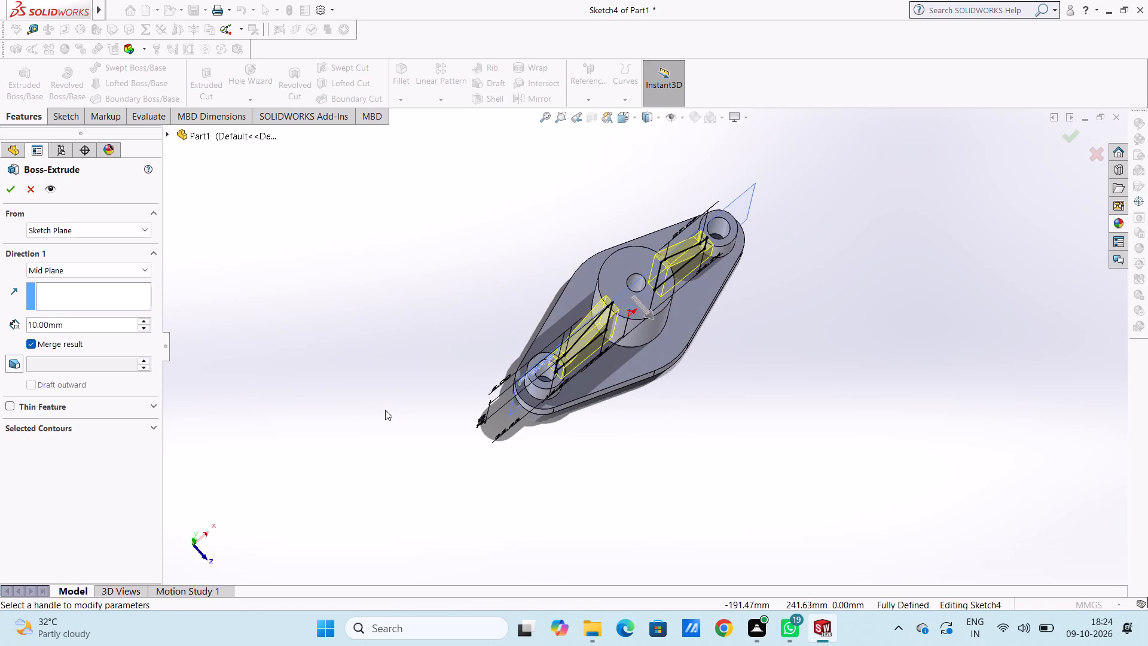
pyautogui.click(13, 191)
# Hide the reference plane Plane1 that was used for the rib sketch.
pyautogui.scroll(4, 441, 306)
pyautogui.moveTo(480, 393); pyautogui.dragTo(426, 261, button='middle')
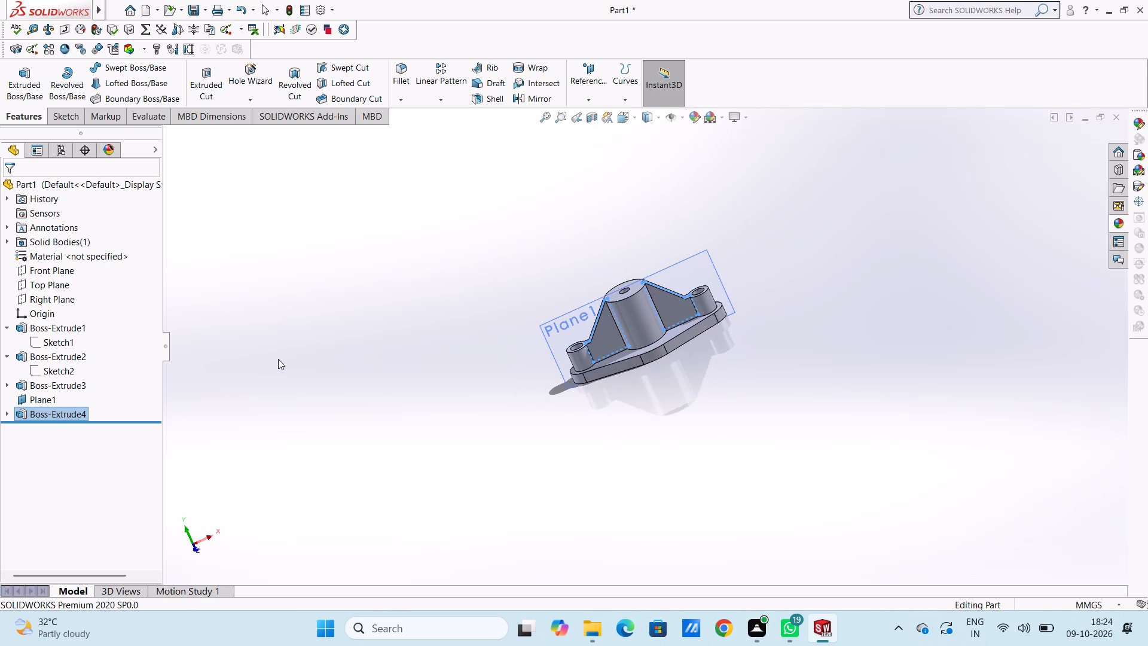
pyautogui.click(53, 397)
pyautogui.click(83, 382)
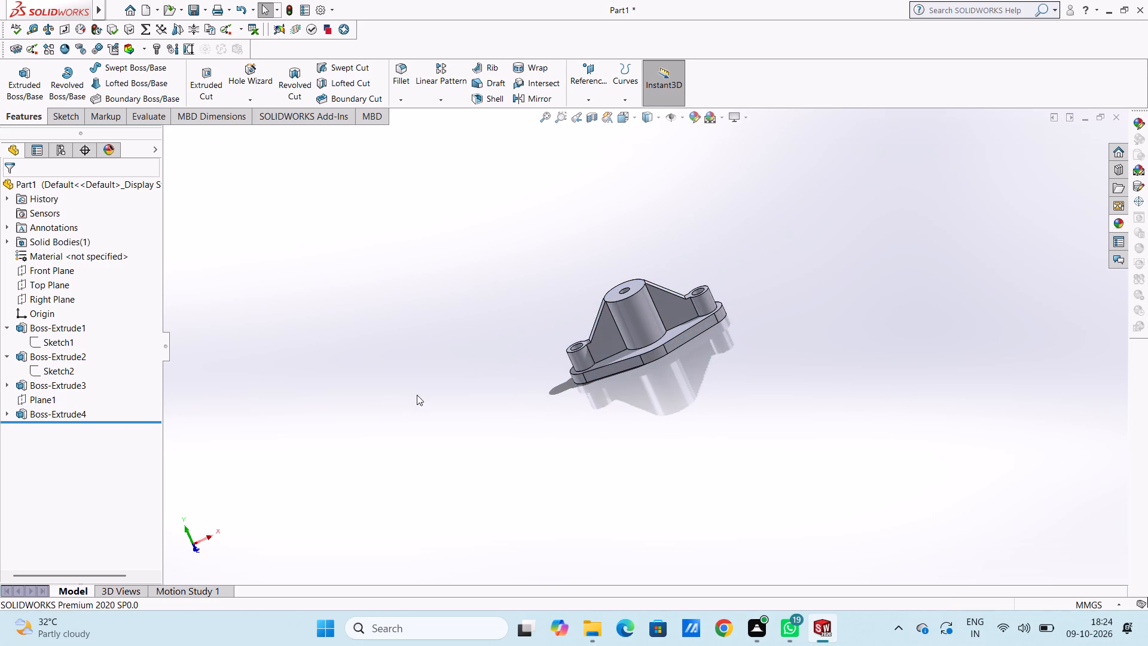
pyautogui.click(412, 393)
# Open a sketch on the central boss's top face and draw a circle about 20.4 mm in diameter centred on the origin.
pyautogui.moveTo(418, 327); pyautogui.dragTo(444, 428, button='middle')
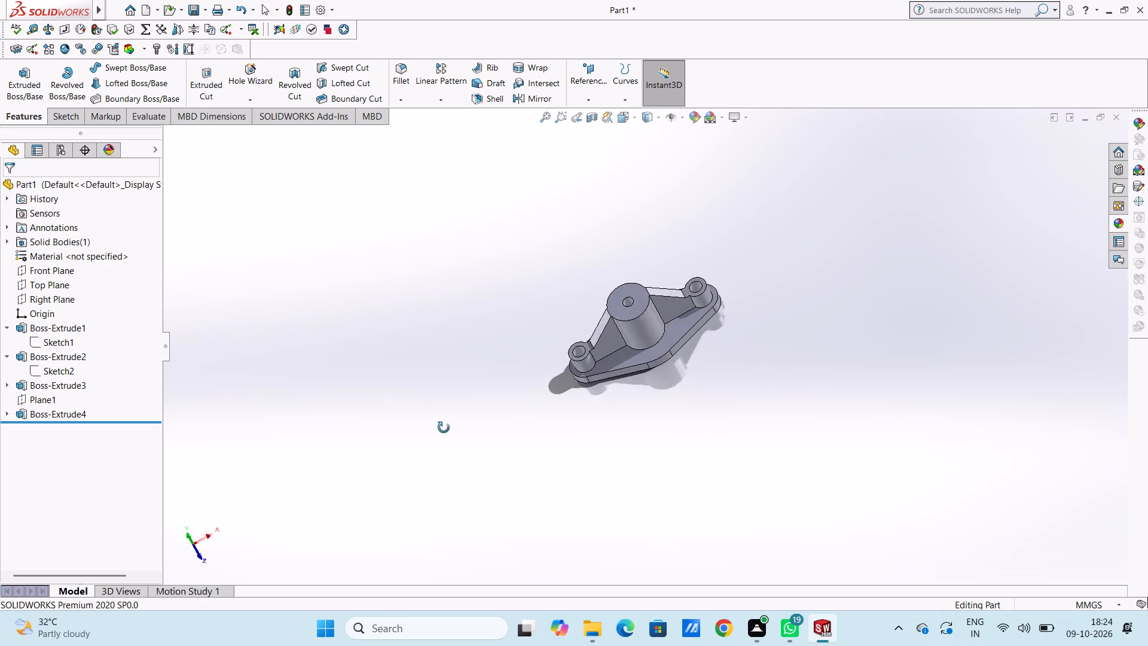
pyautogui.moveTo(444, 428); pyautogui.dragTo(496, 315, button='middle')
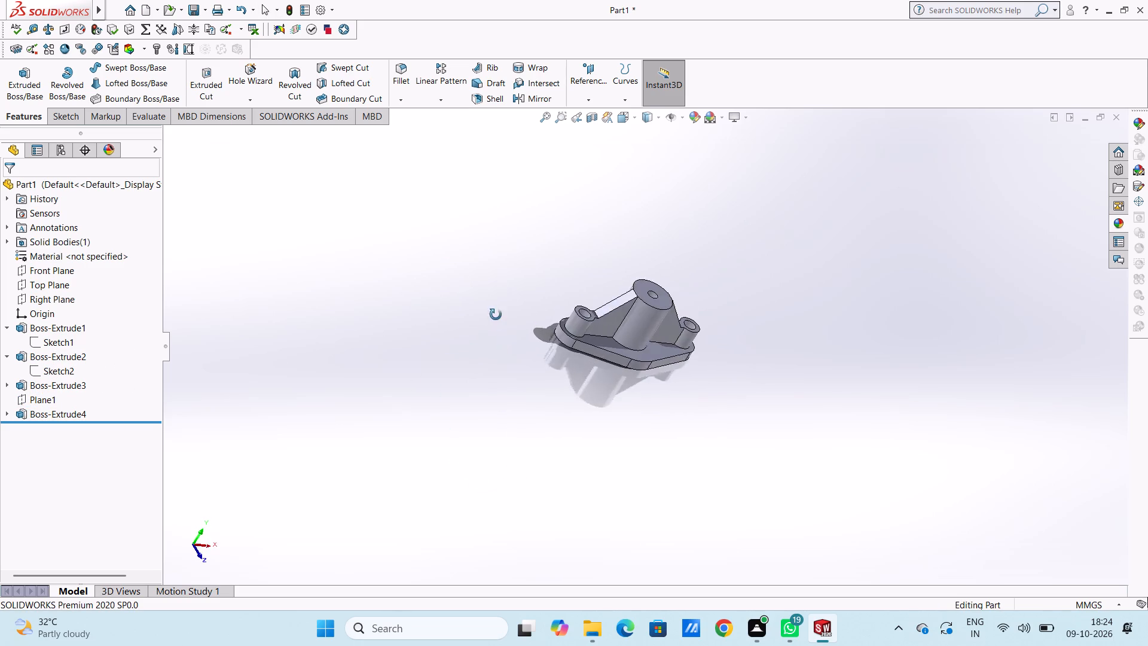
pyautogui.moveTo(496, 315); pyautogui.dragTo(433, 355, button='middle')
pyautogui.scroll(-4, 695, 310)
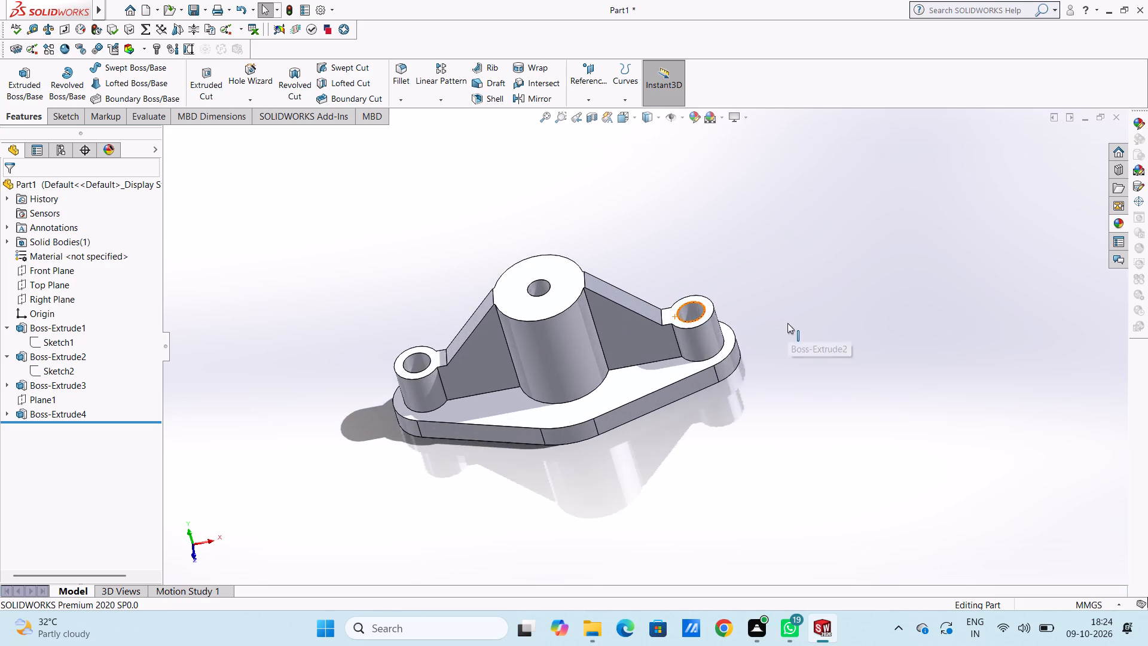
pyautogui.moveTo(789, 323); pyautogui.dragTo(802, 237, button='middle')
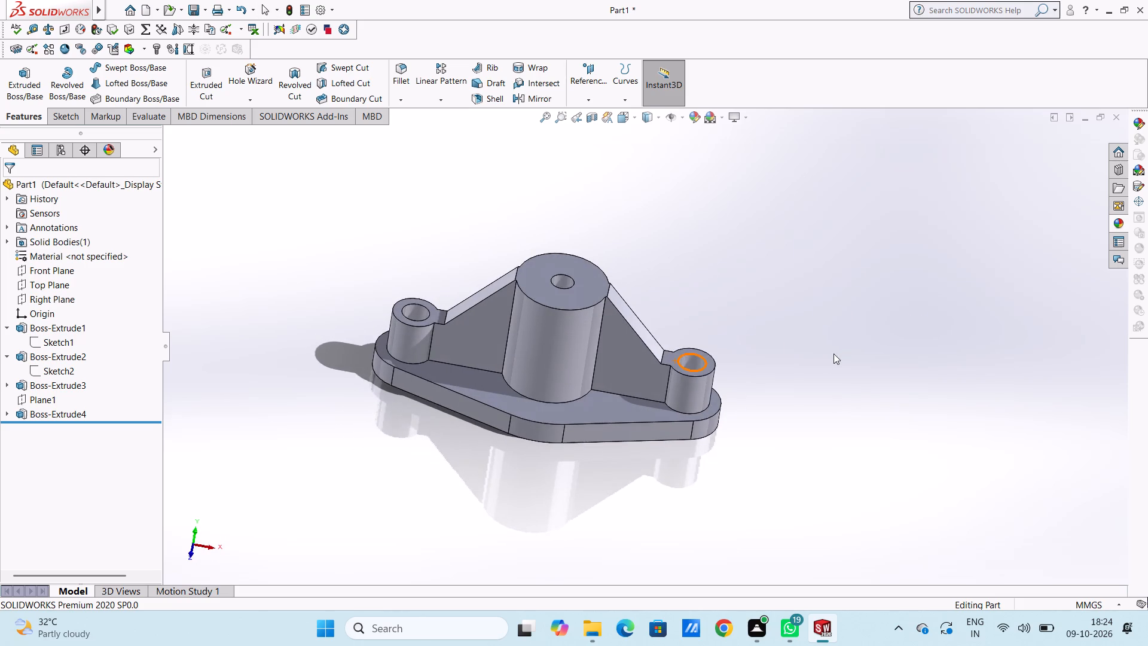
pyautogui.moveTo(801, 323); pyautogui.dragTo(823, 297, button='middle')
pyautogui.hotkey('ctrl', '5')
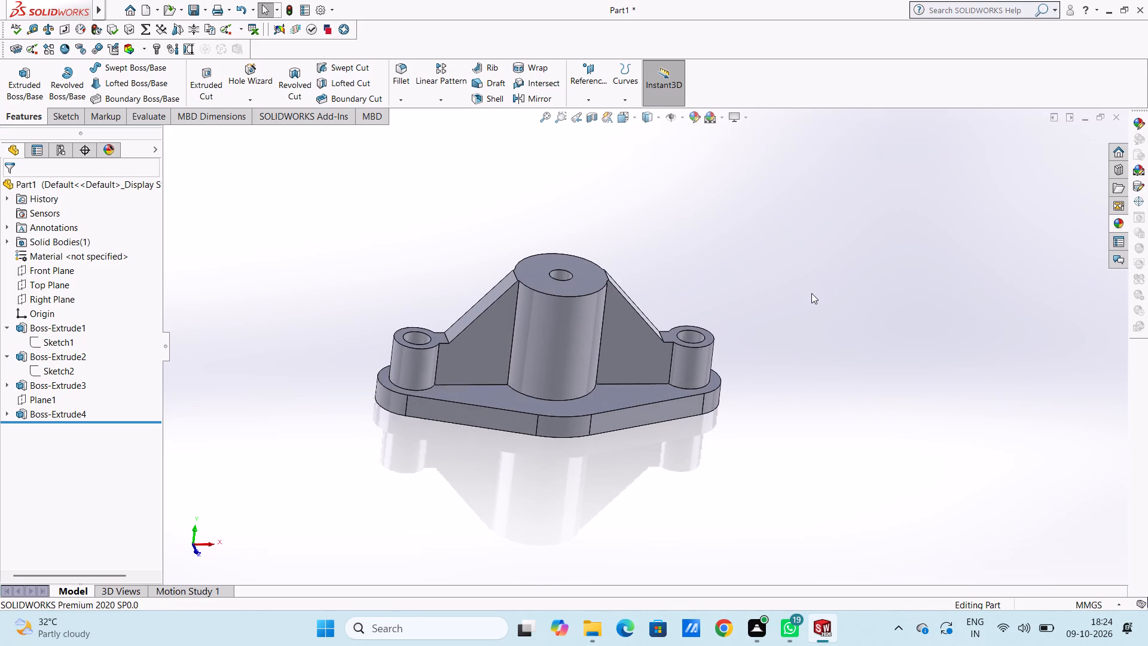
pyautogui.scroll(3, 811, 293)
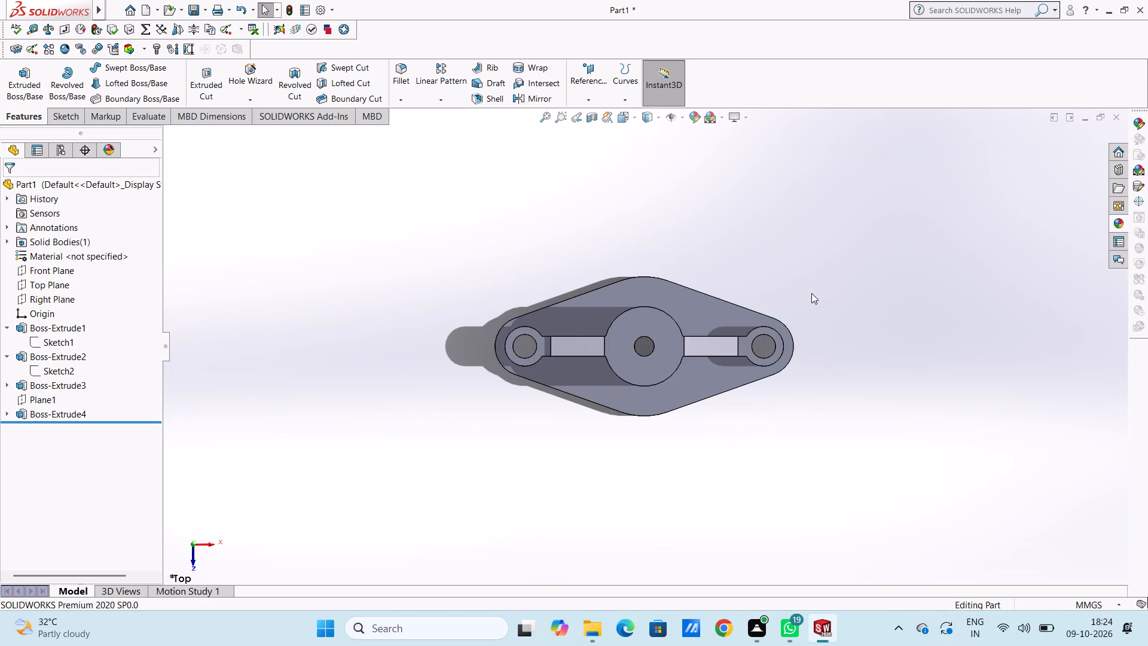
pyautogui.click(664, 324)
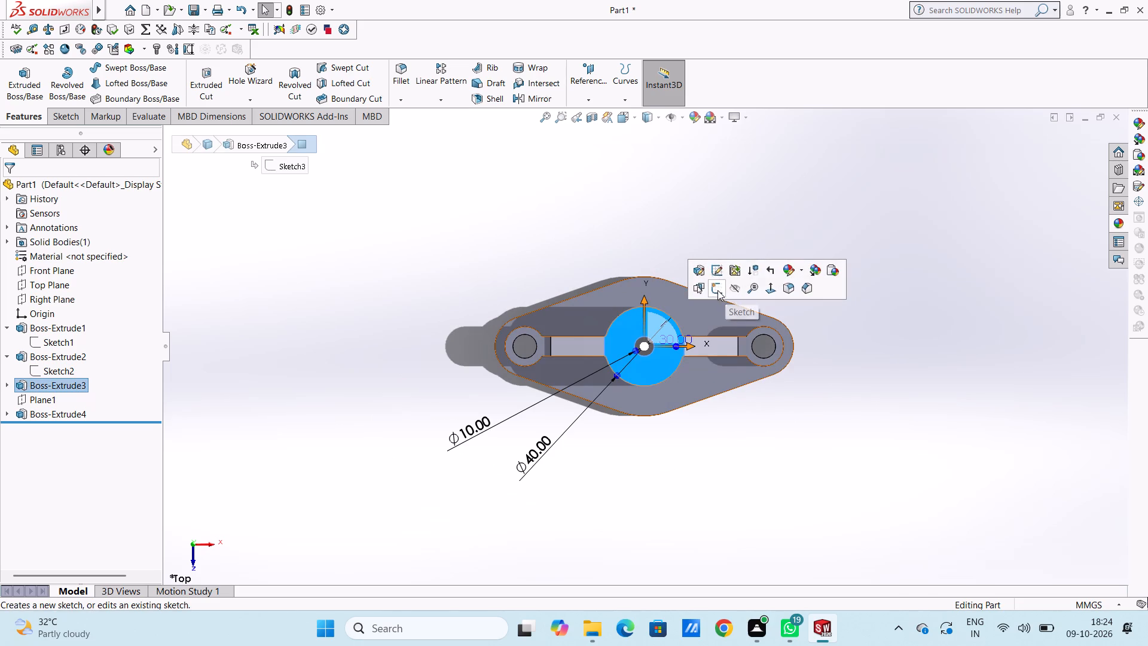
pyautogui.click(716, 289)
pyautogui.click(717, 273)
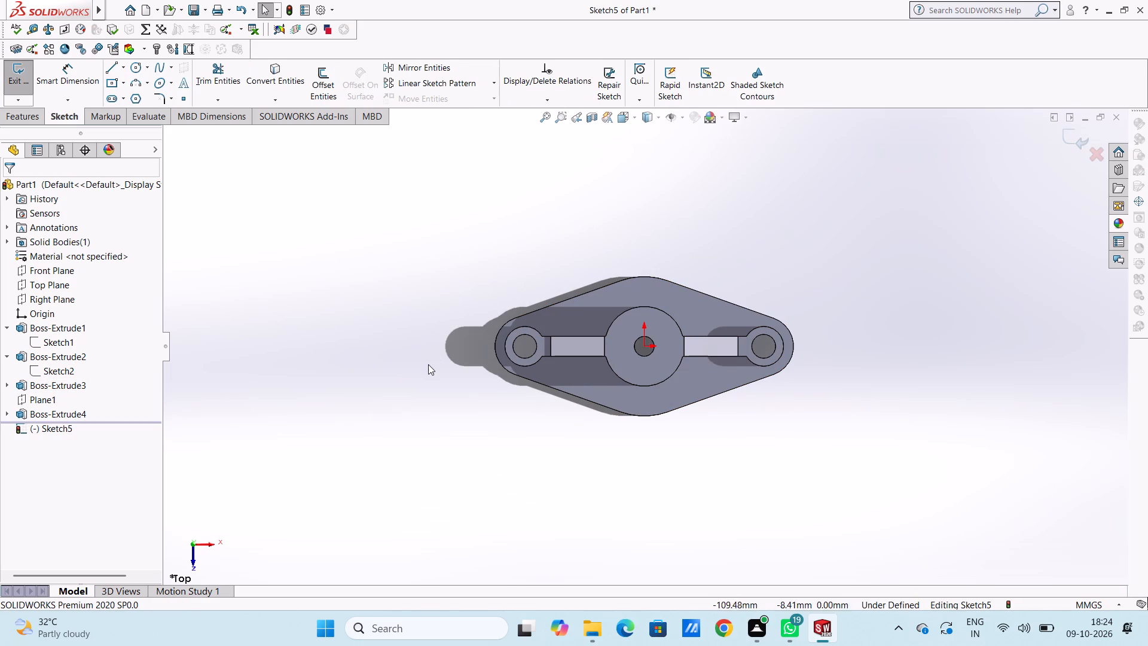
pyautogui.click(133, 67)
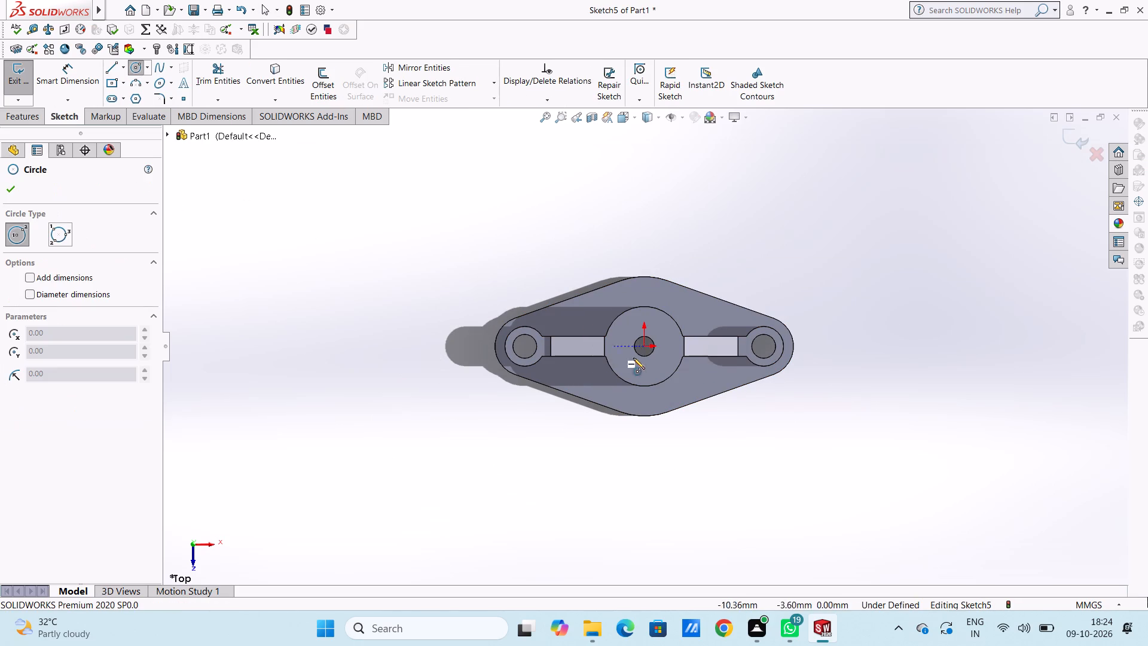
pyautogui.click(645, 349)
pyautogui.click(646, 367)
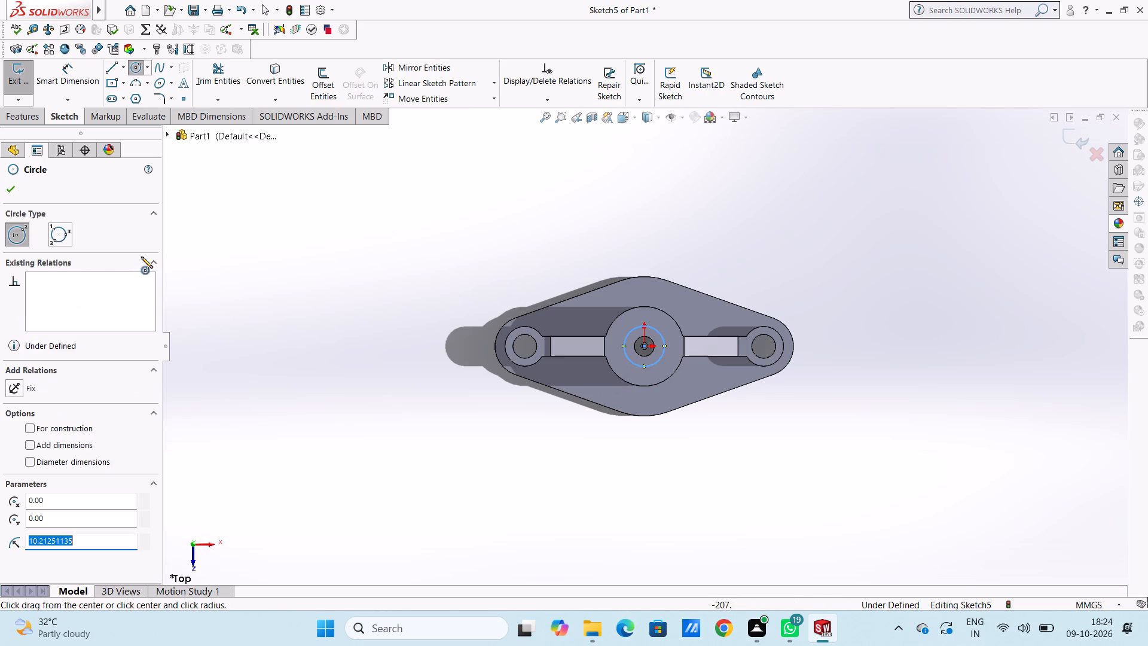
pyautogui.click(14, 191)
# Dimension the circle on the central boss's top face with a diameter of 20 mm.
pyautogui.click(79, 74)
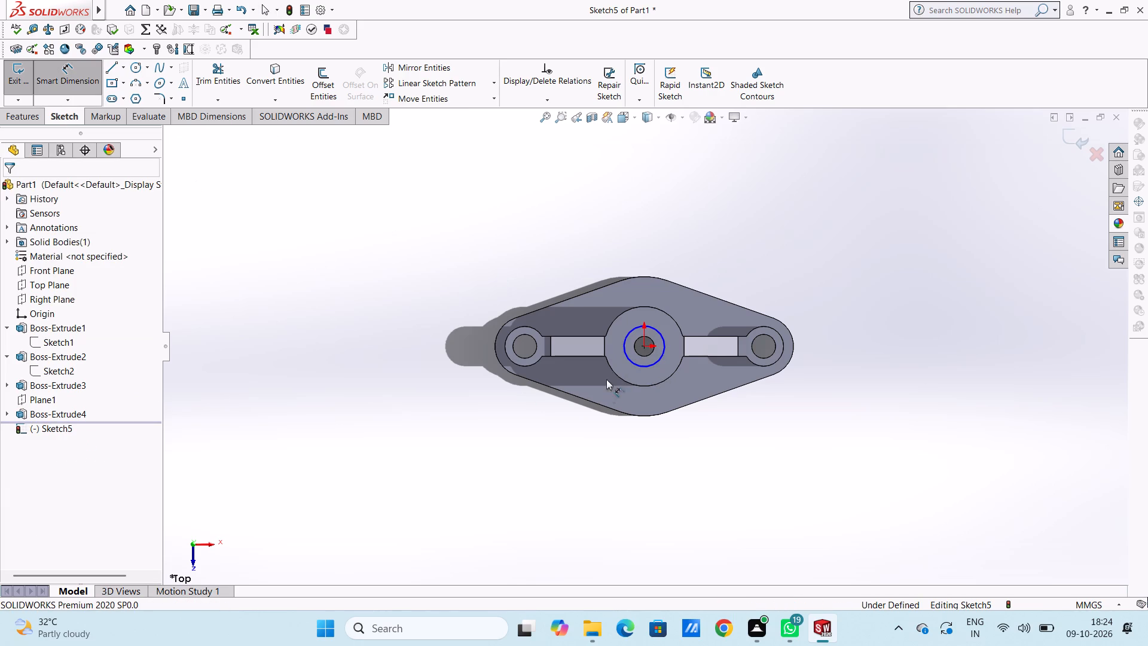
pyautogui.click(634, 364)
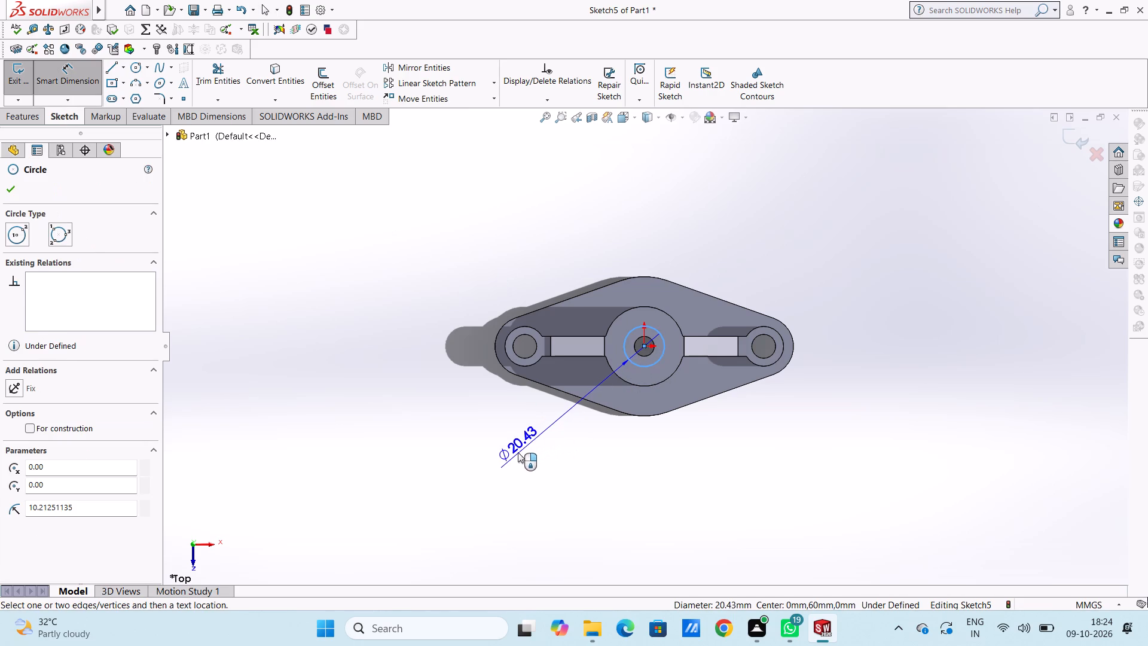
pyautogui.click(518, 452)
pyautogui.write('20')
pyautogui.press('Return')
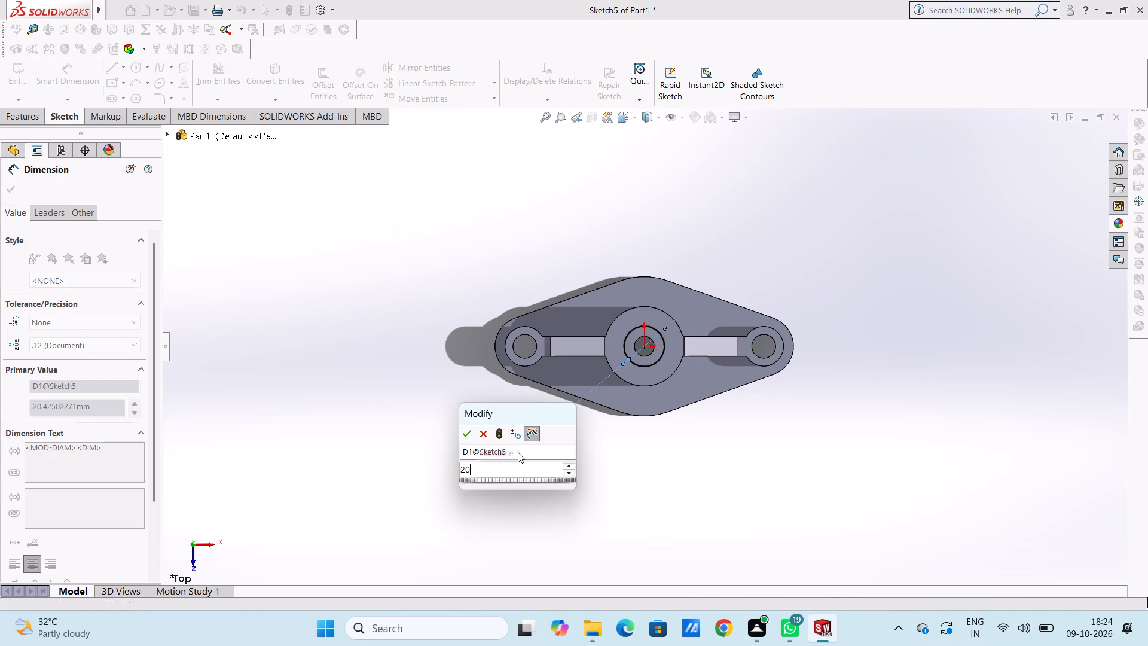
pyautogui.click(391, 344)
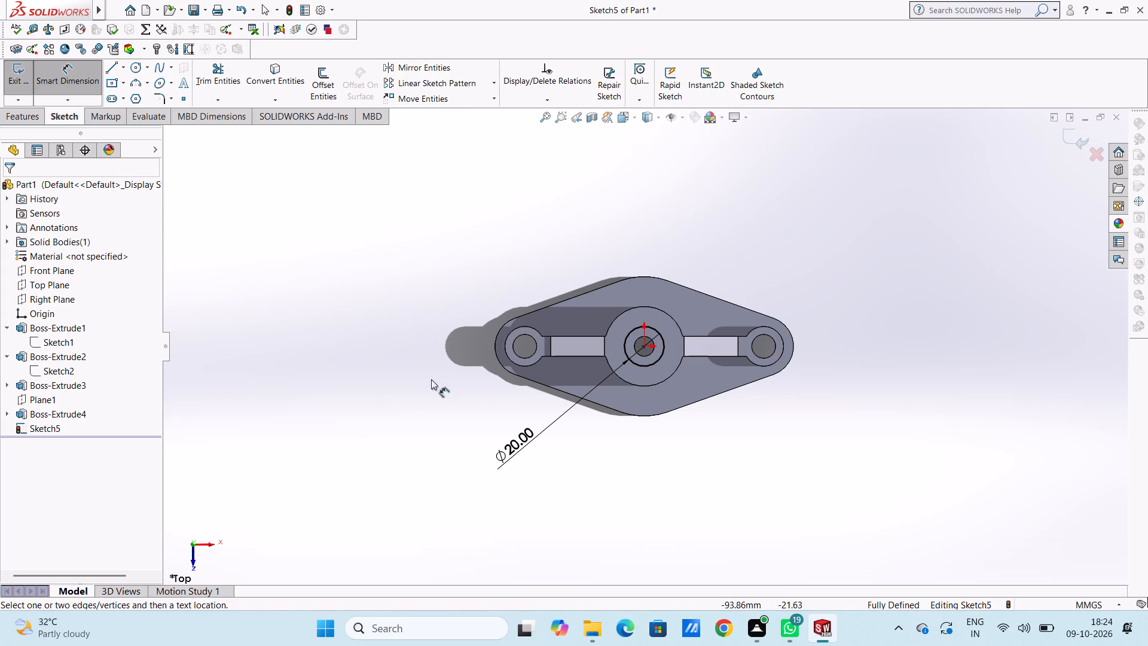
pyautogui.moveTo(76, 72); pyautogui.dragTo(77, 78)
# Set up a blind Extruded Cut of the 20 mm circle into the central boss with a depth of 15 mm.
pyautogui.click(22, 120)
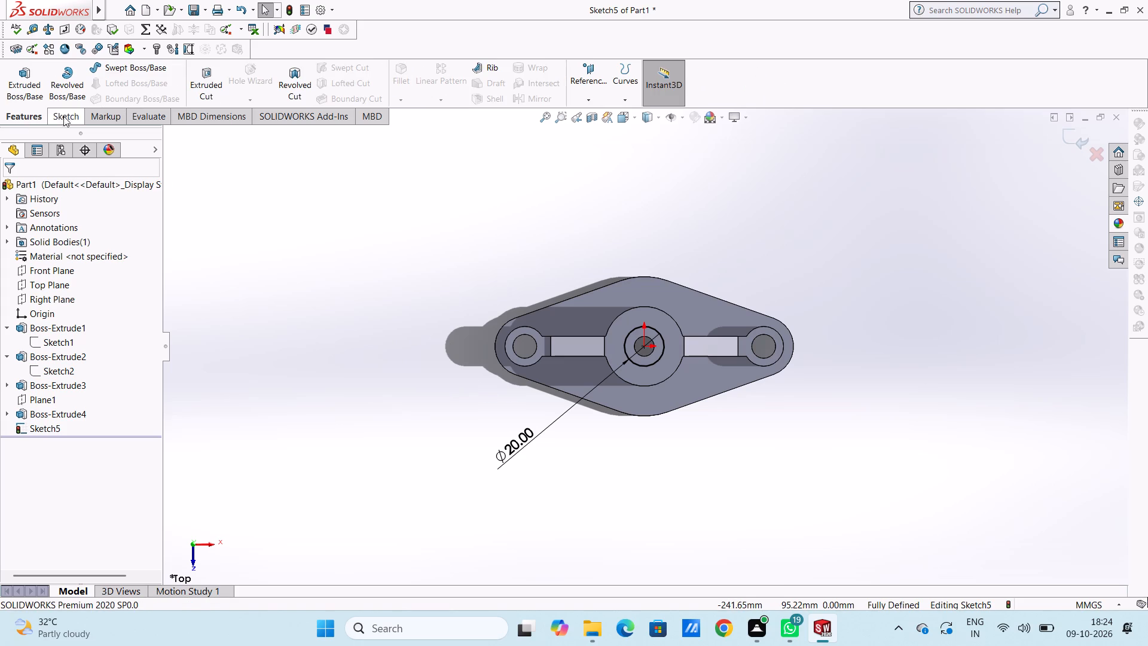
pyautogui.click(204, 80)
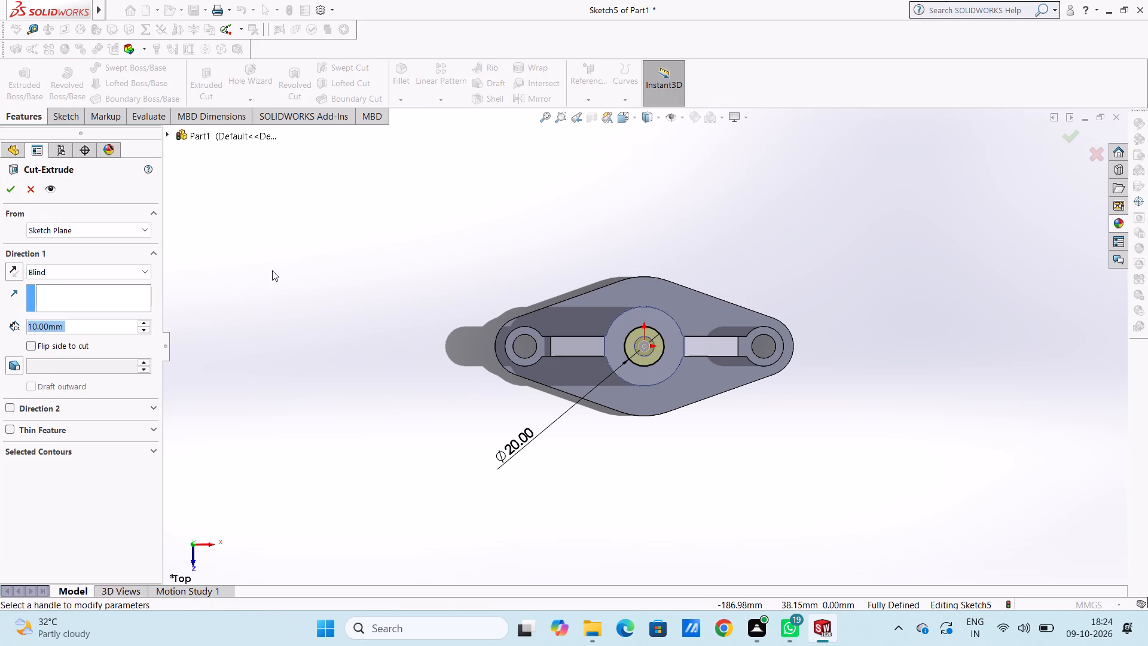
pyautogui.moveTo(401, 402); pyautogui.dragTo(386, 297, button='middle')
pyautogui.moveTo(411, 470); pyautogui.dragTo(402, 305, button='middle')
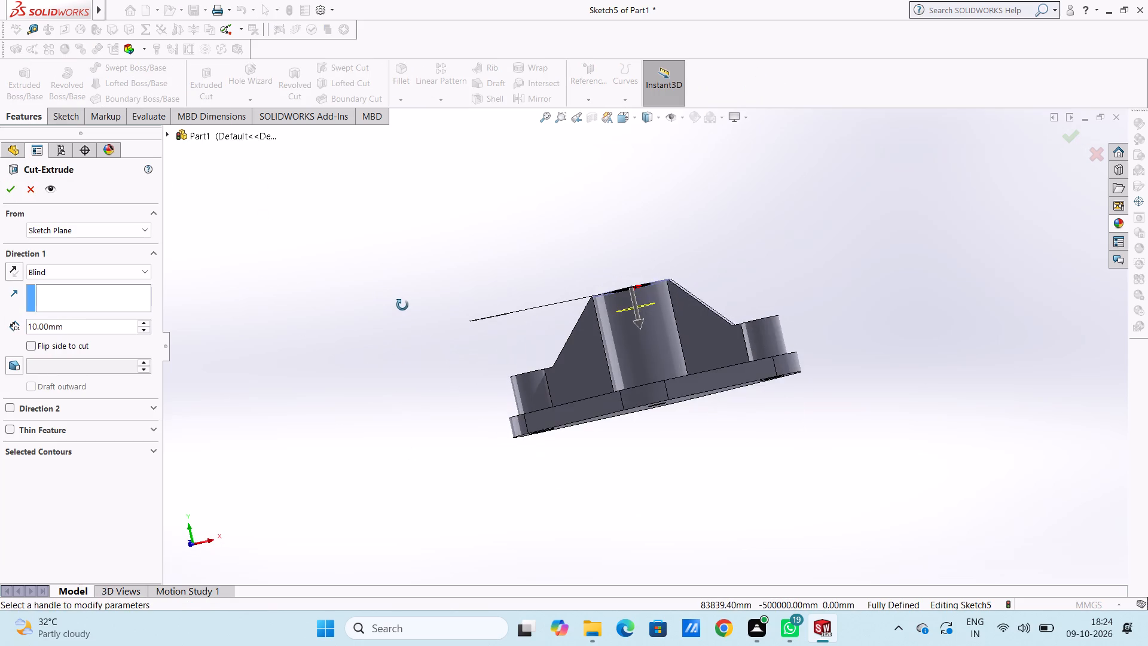
pyautogui.moveTo(402, 305); pyautogui.dragTo(413, 305, button='middle')
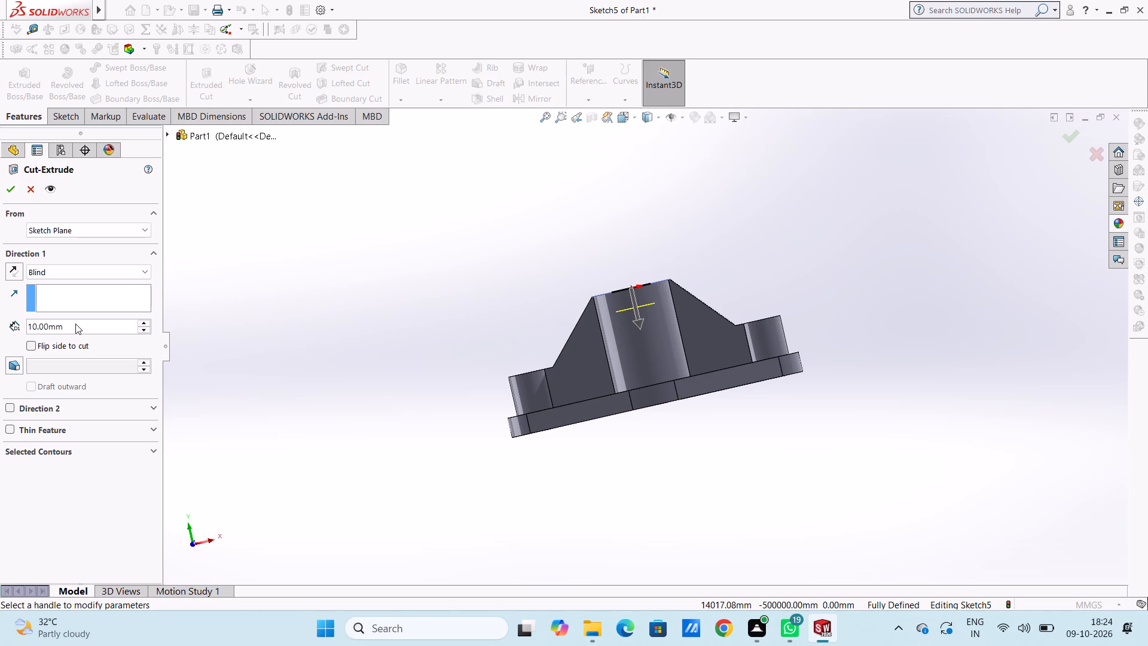
pyautogui.tripleClick(87, 319)
pyautogui.write('15')
pyautogui.press('Return')
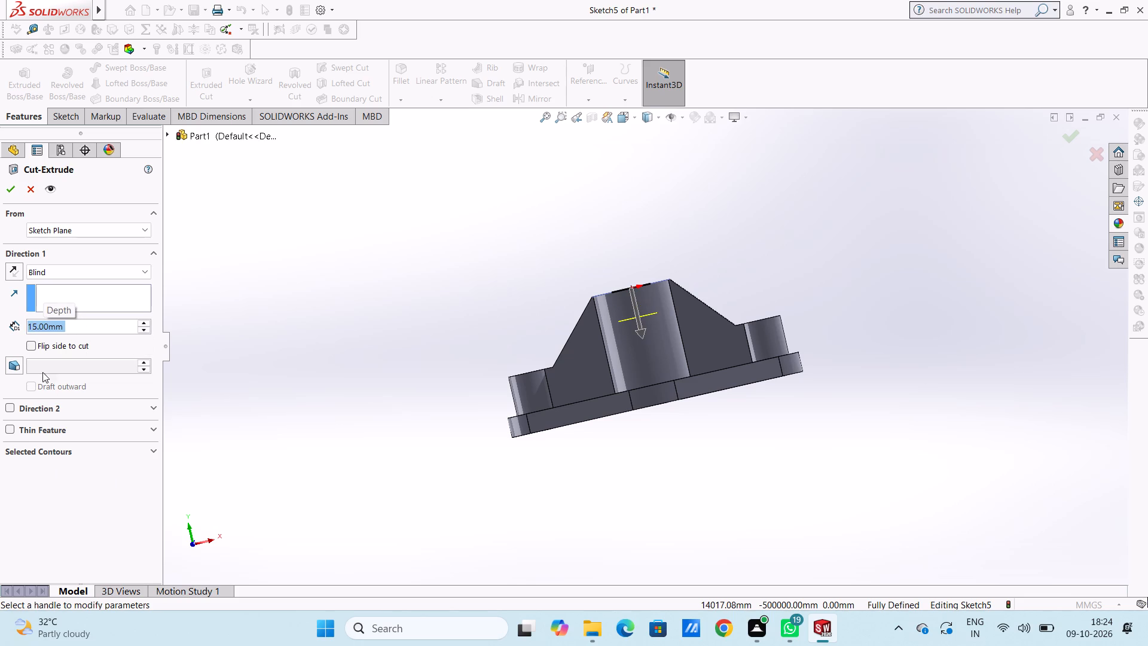
# Enable draft on the 15 mm deep blind cut, set the draft angle to 15 degrees and accept the cut.
pyautogui.click(15, 366)
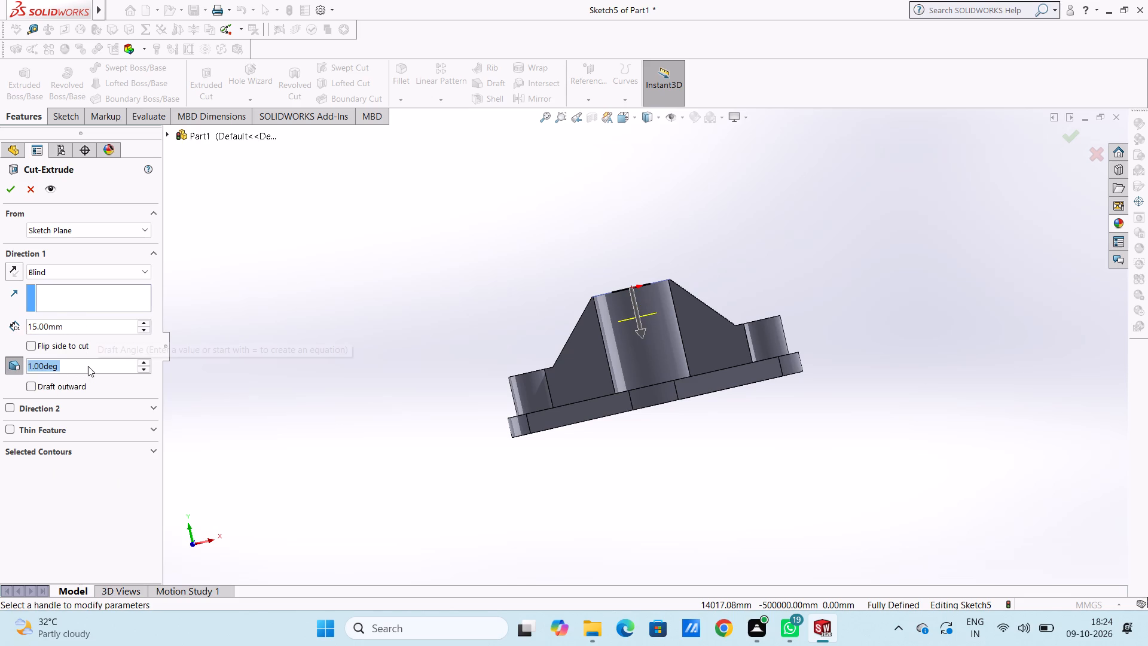
pyautogui.write('10')
pyautogui.press('Return')
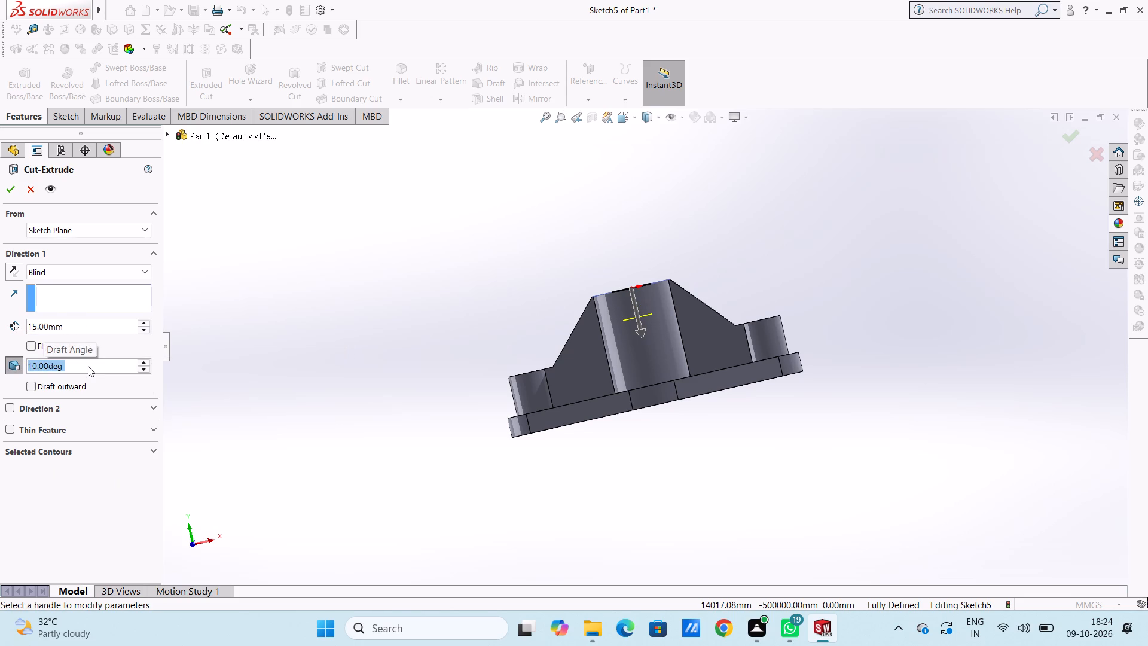
pyautogui.write('12')
pyautogui.press('Return')
pyautogui.write('15')
pyautogui.press('Return')
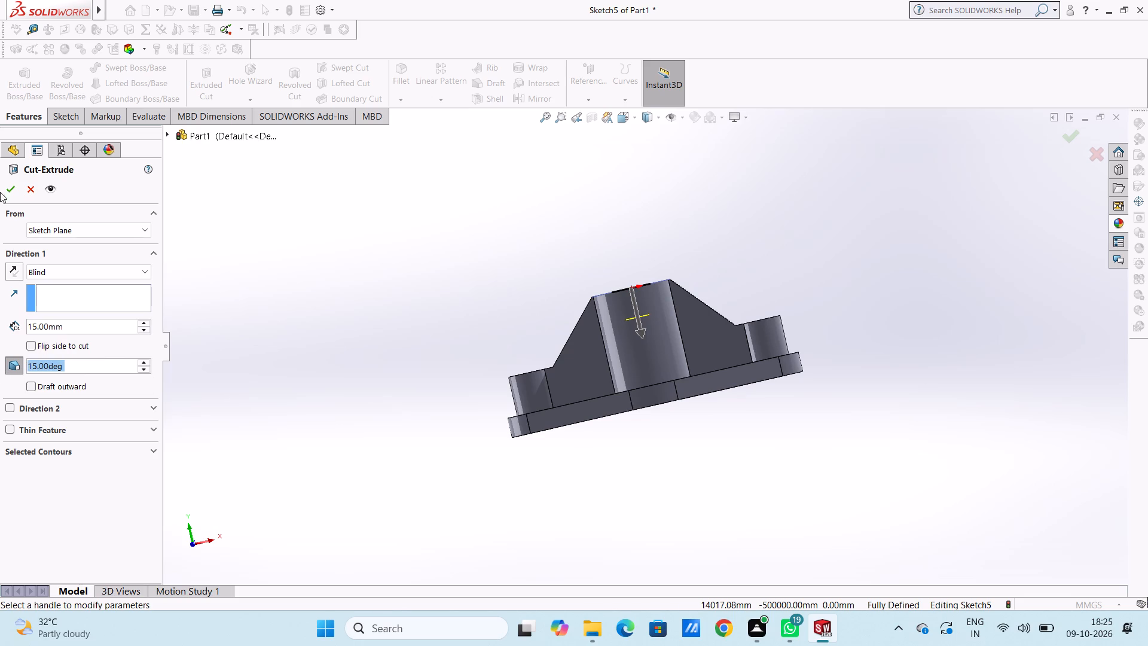
pyautogui.click(7, 190)
pyautogui.click(273, 267)
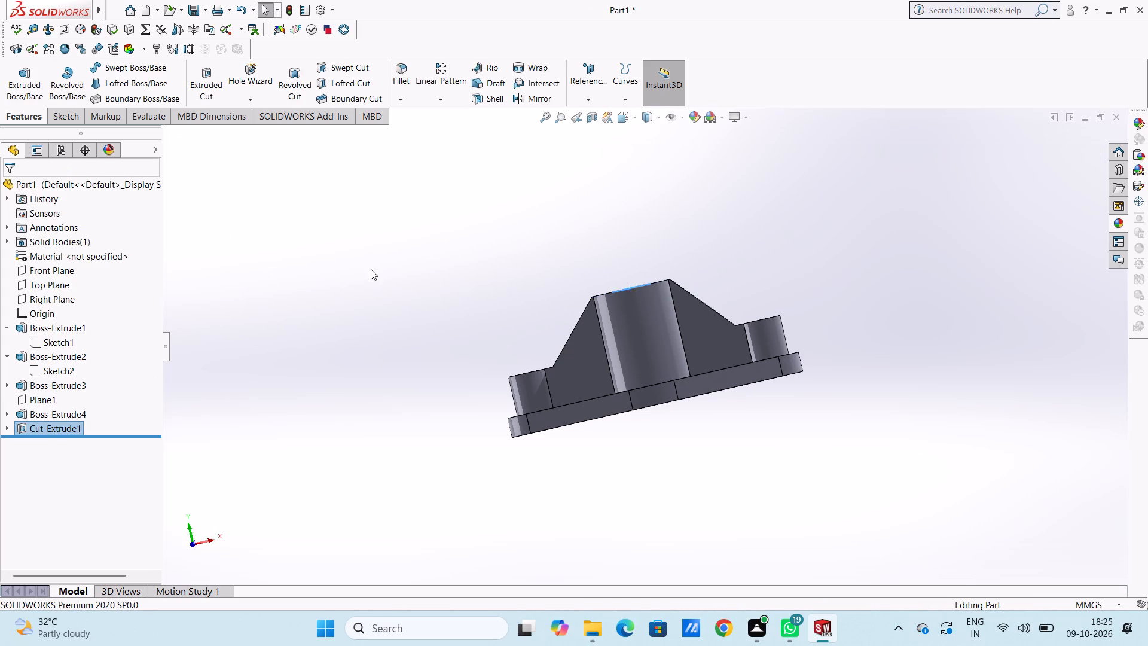
# Open a sketch on the central boss's top face and draw a circle about 164.5 mm in diameter centred on the origin.
pyautogui.moveTo(371, 276); pyautogui.dragTo(376, 469, button='middle')
pyautogui.moveTo(367, 389); pyautogui.dragTo(361, 455, button='middle')
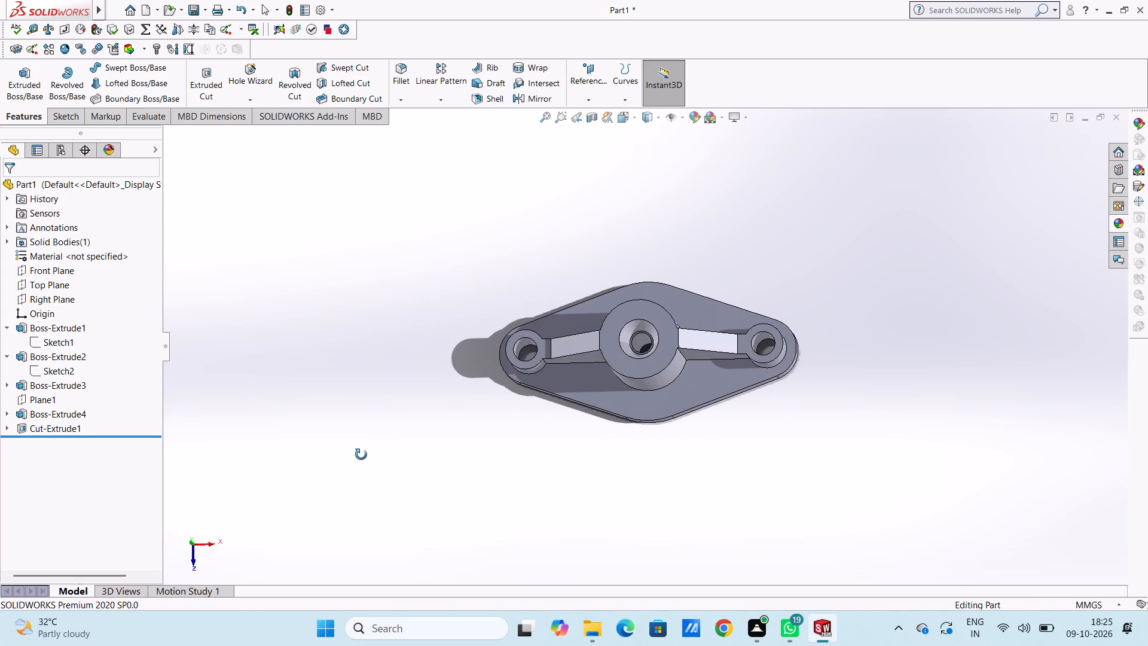
pyautogui.moveTo(361, 455); pyautogui.dragTo(364, 455, button='middle')
pyautogui.hotkey('ctrl', '5')
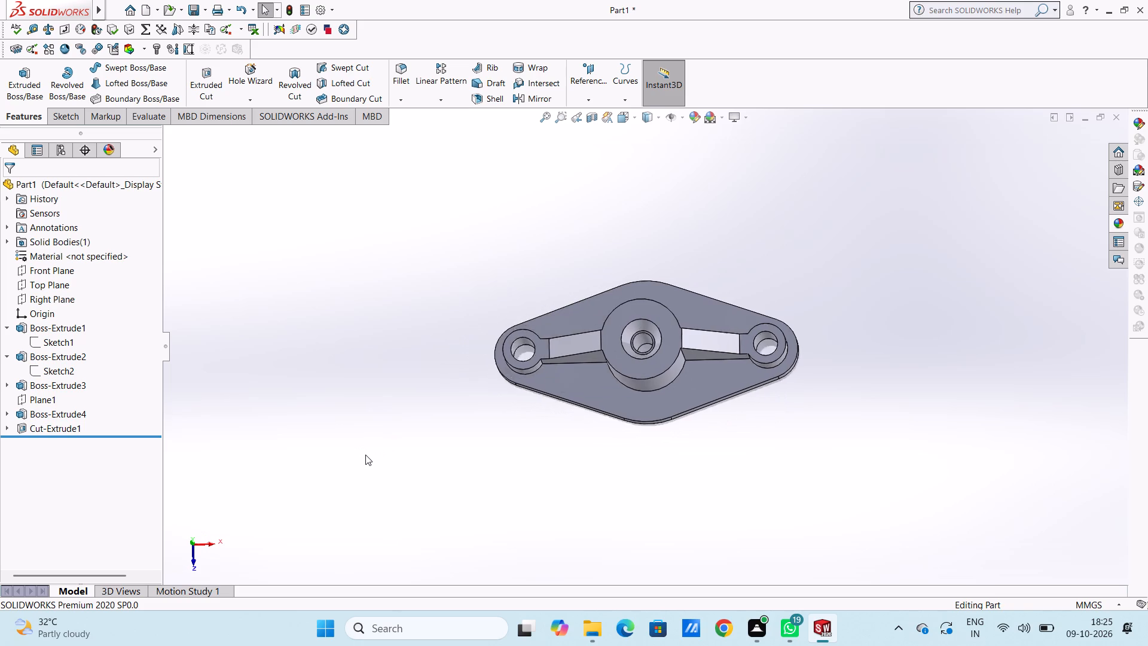
pyautogui.scroll(2, 365, 455)
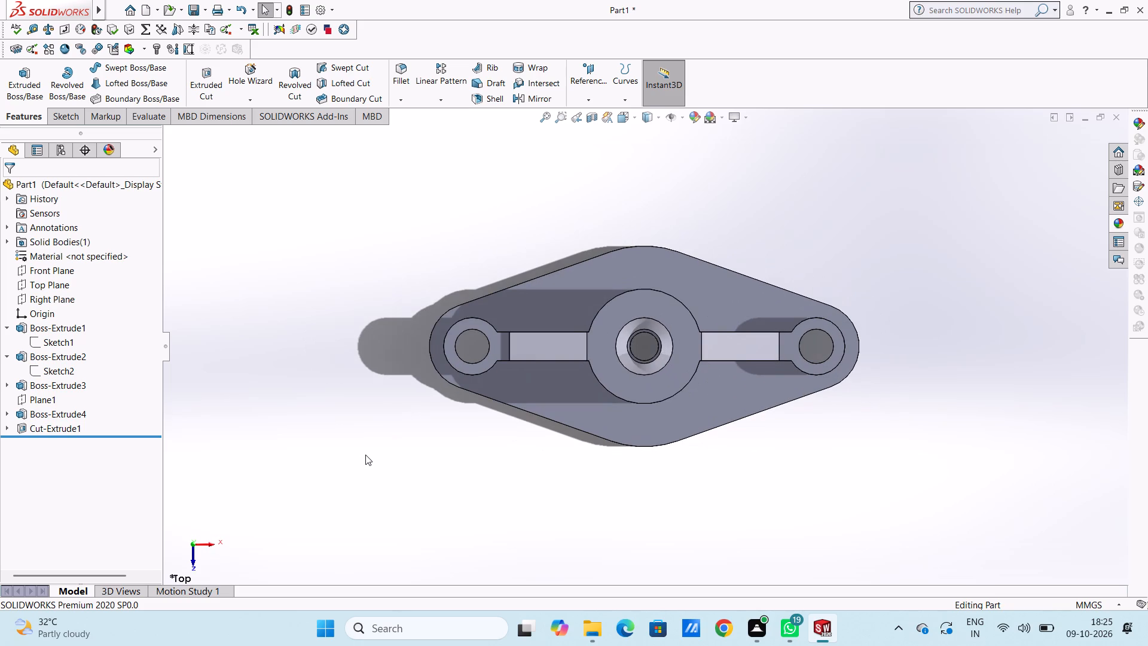
pyautogui.scroll(3, 365, 455)
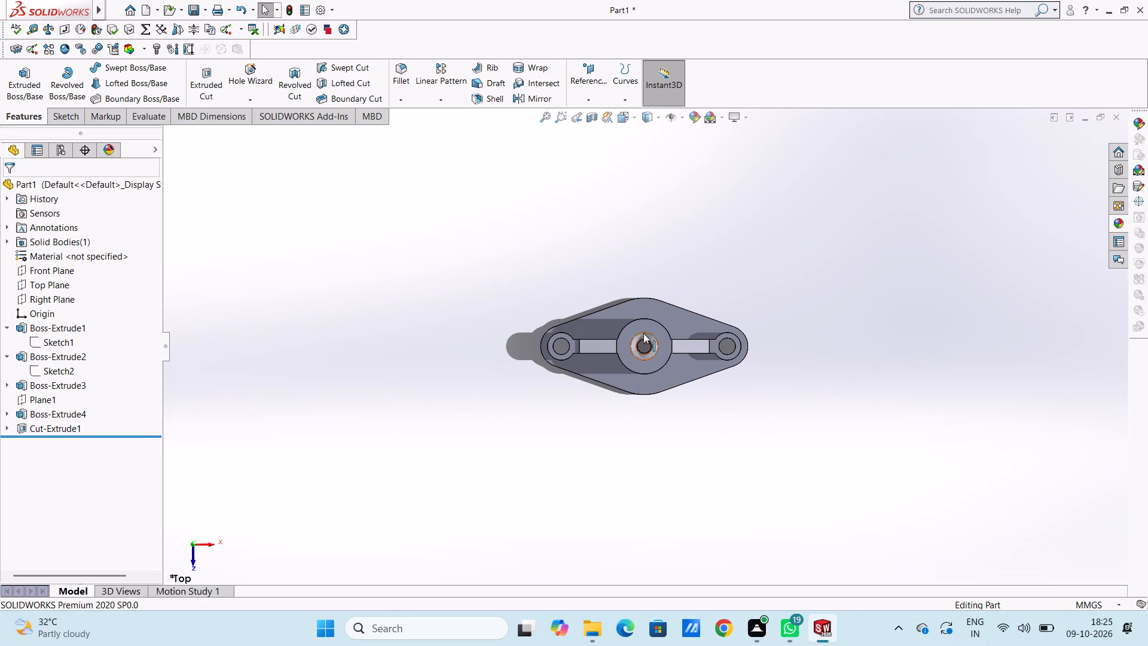
pyautogui.click(654, 329)
pyautogui.click(708, 298)
pyautogui.click(475, 286)
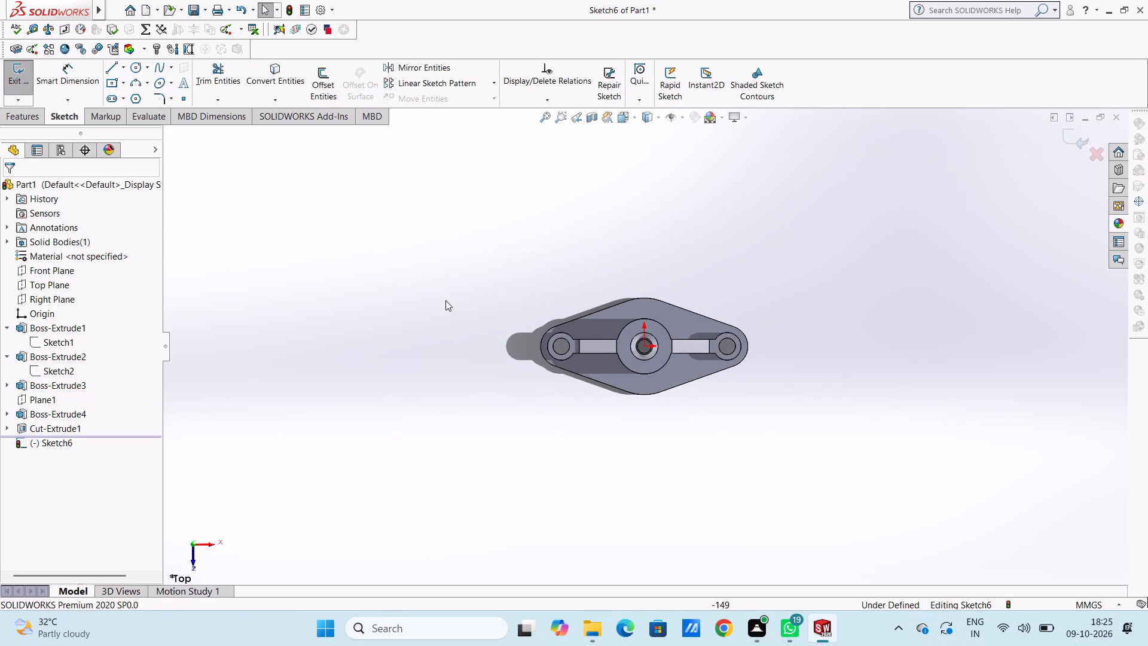
pyautogui.click(130, 66)
pyautogui.click(644, 348)
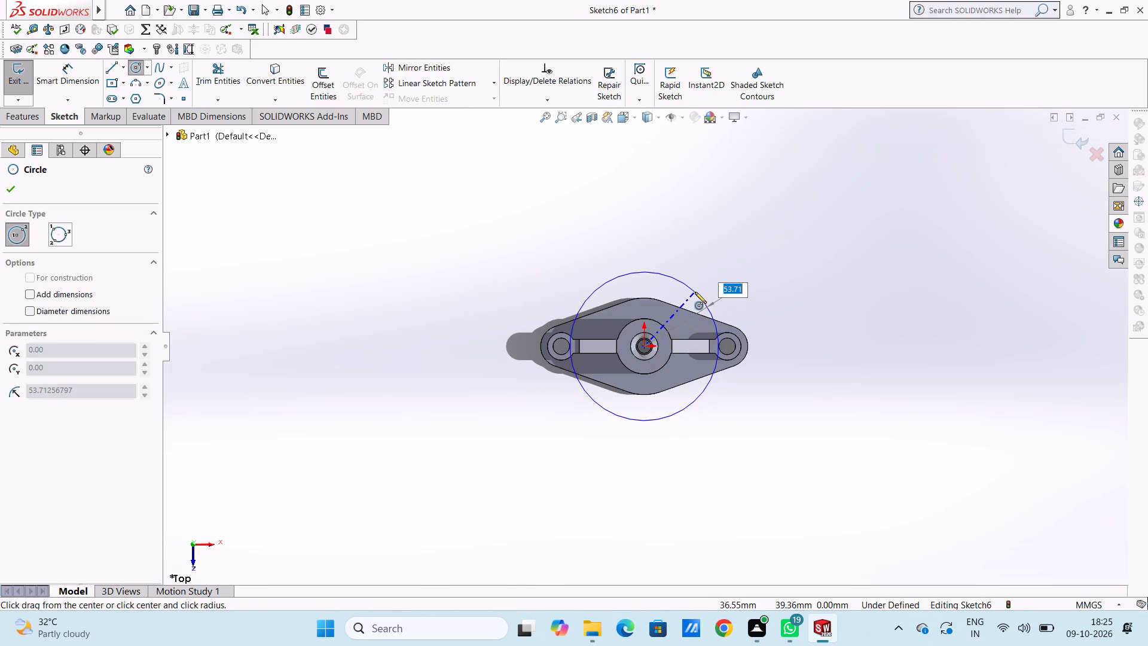
pyautogui.click(729, 270)
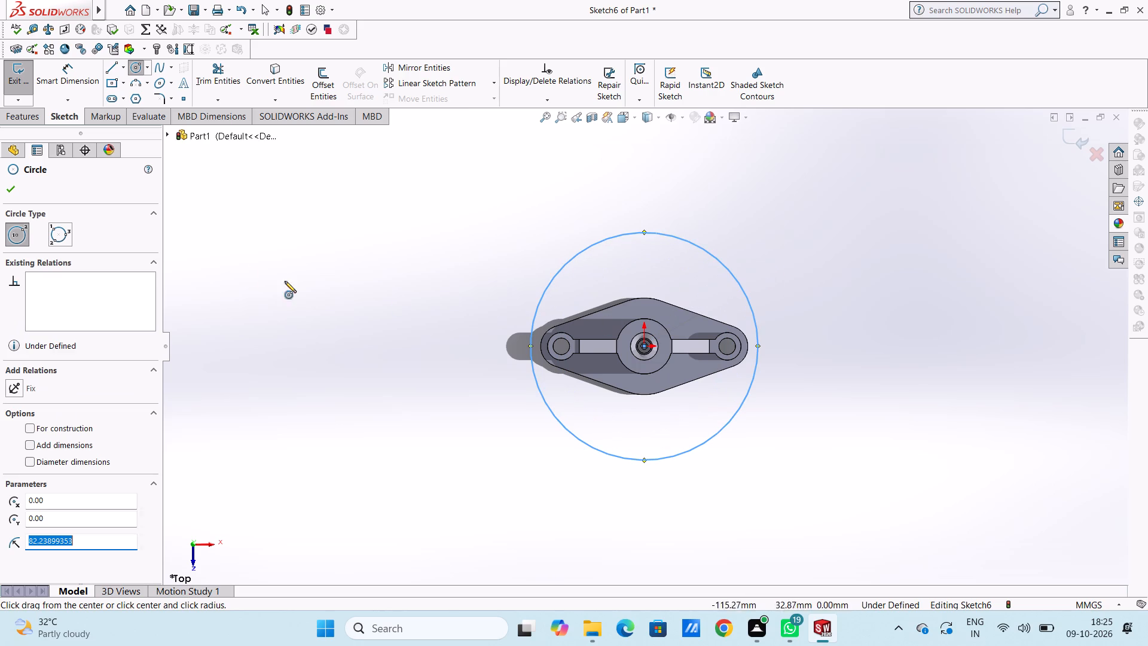
# Draw a smaller origin-centred circle on the counterbore's top edge and dimension its diameter as 20 mm.
pyautogui.click(643, 347)
pyautogui.scroll(-2, 655, 362)
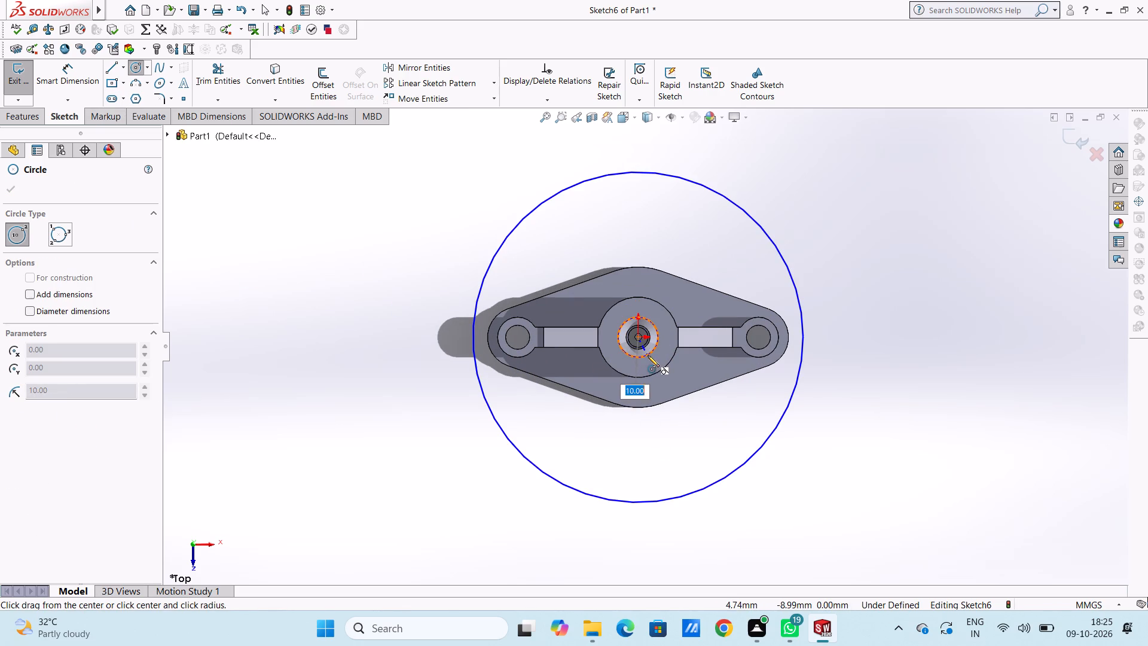
pyautogui.click(648, 355)
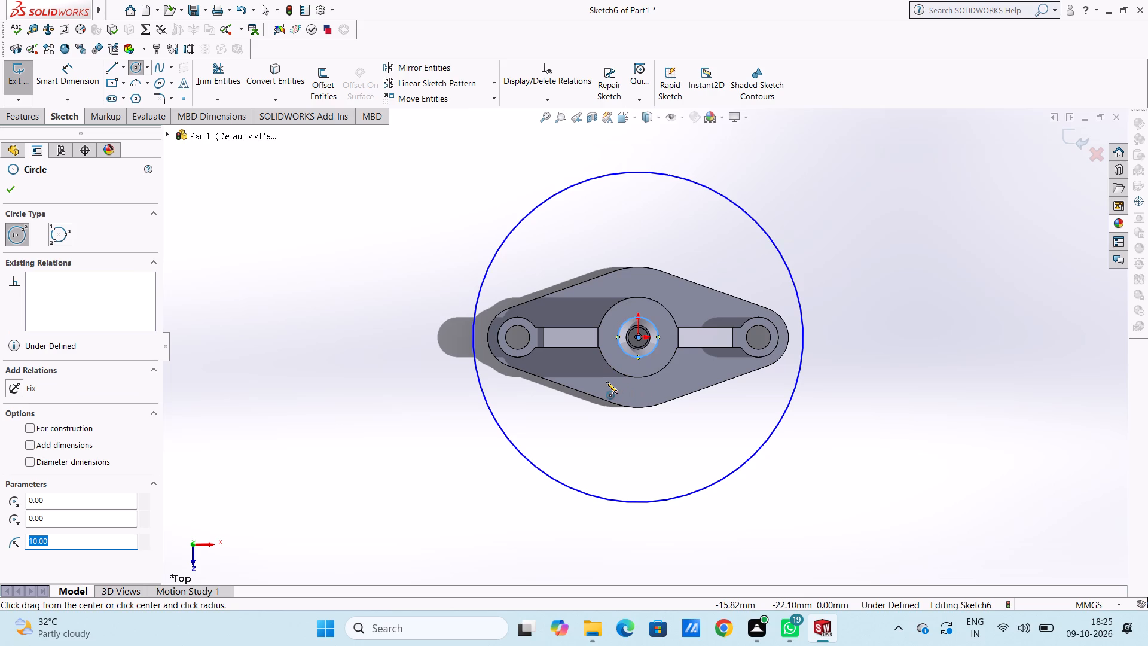
pyautogui.click(8, 190)
pyautogui.click(85, 67)
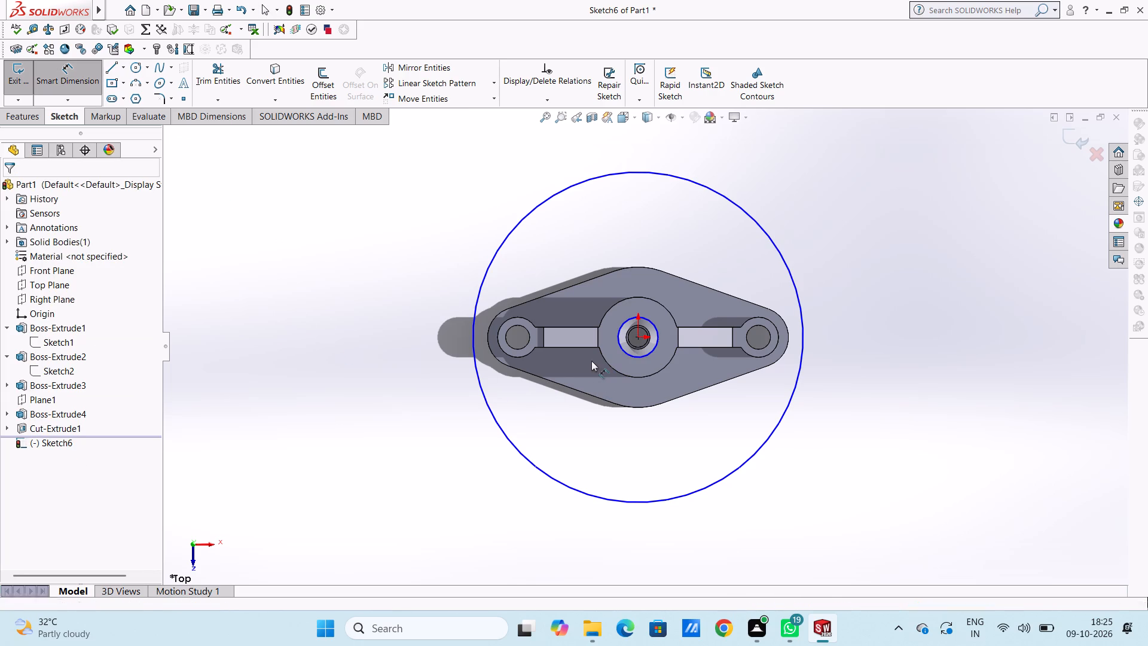
pyautogui.click(631, 354)
pyautogui.click(373, 444)
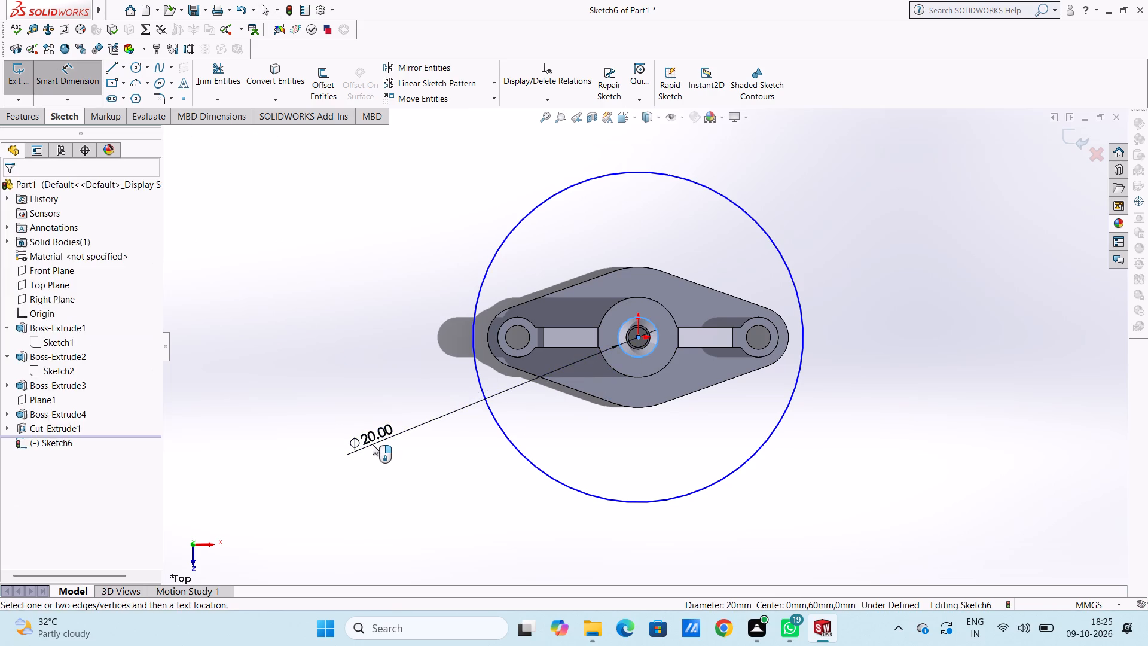
pyautogui.click(320, 424)
pyautogui.click(323, 386)
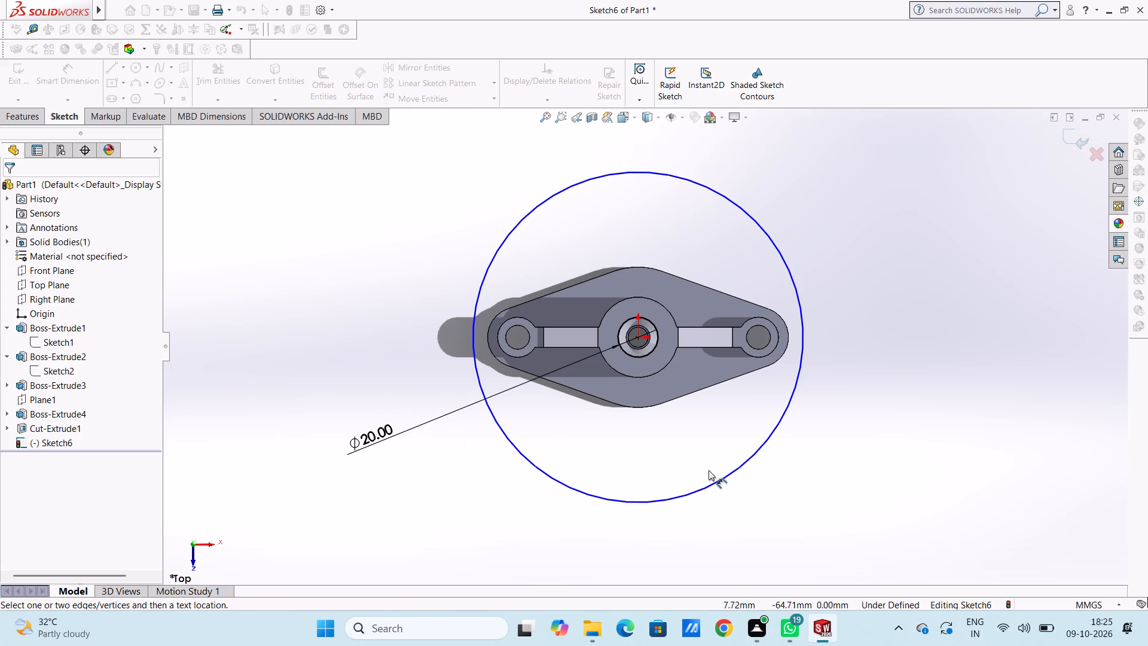
# Dimension the large outer circle with a diameter of 80 mm.
pyautogui.click(748, 459)
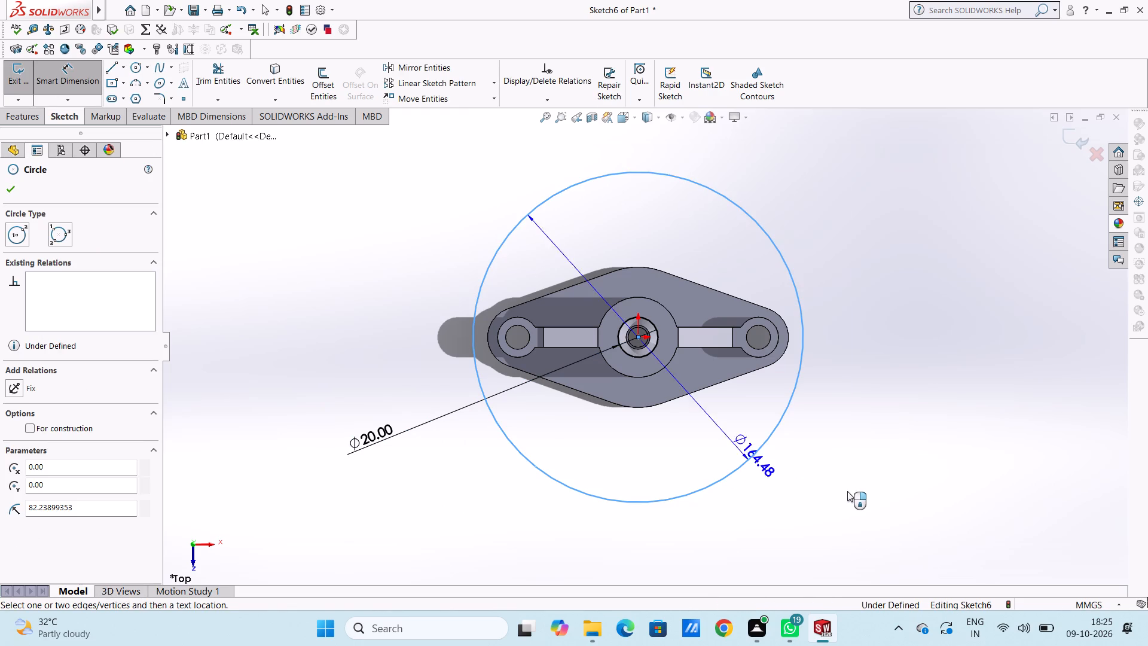
pyautogui.click(954, 527)
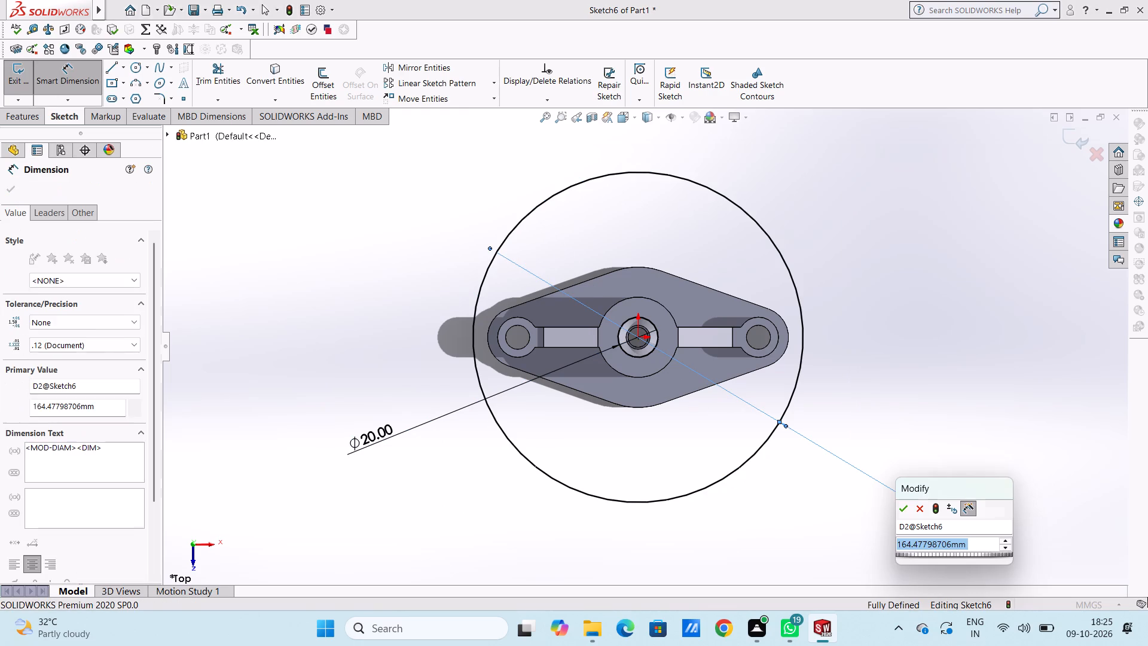
pyautogui.write('80')
pyautogui.press('Return')
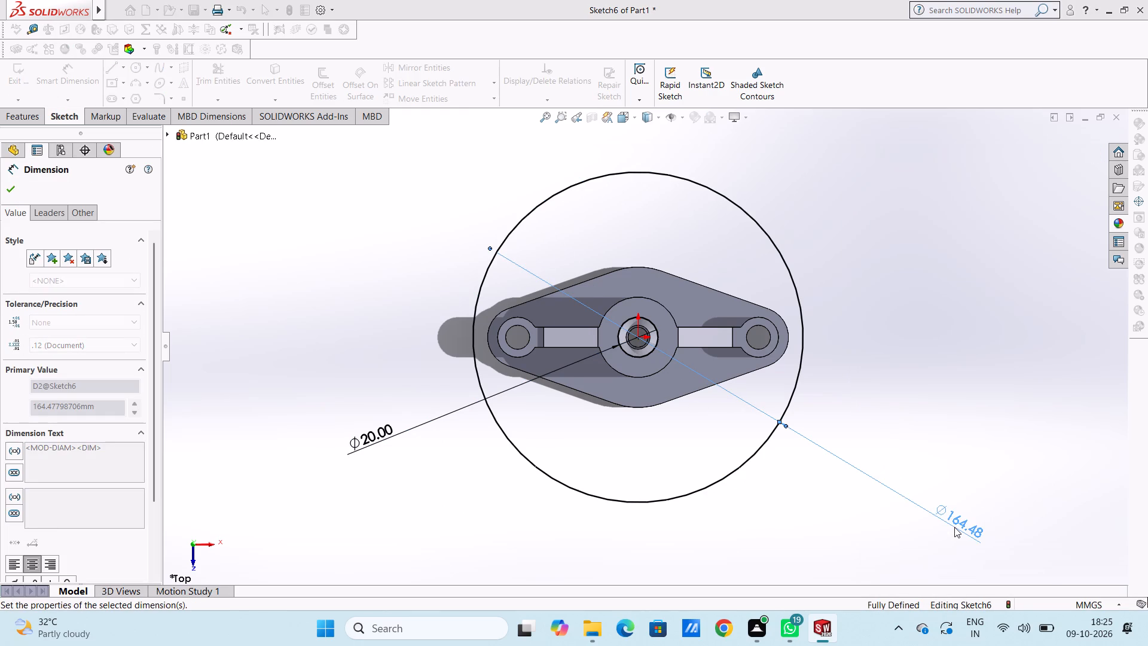
pyautogui.click(378, 315)
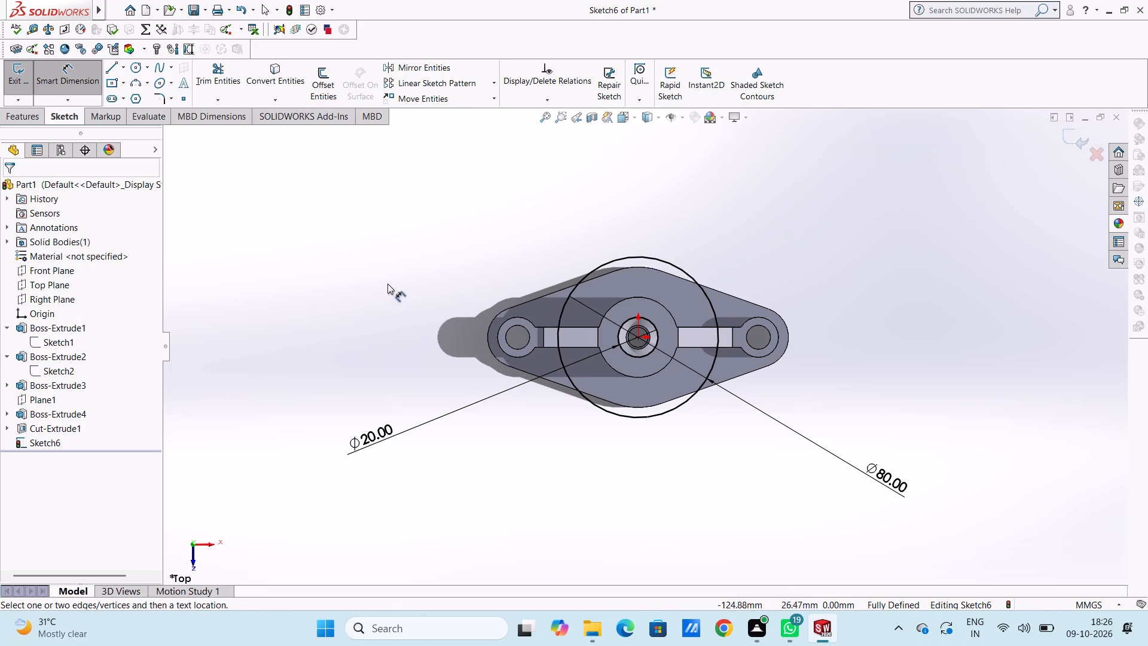
pyautogui.press('Escape')
pyautogui.press('Escape')
# Draw a line about 52.6 mm long from the origin at 45 degrees, ending outside the 80 mm circle.
pyautogui.click(104, 68)
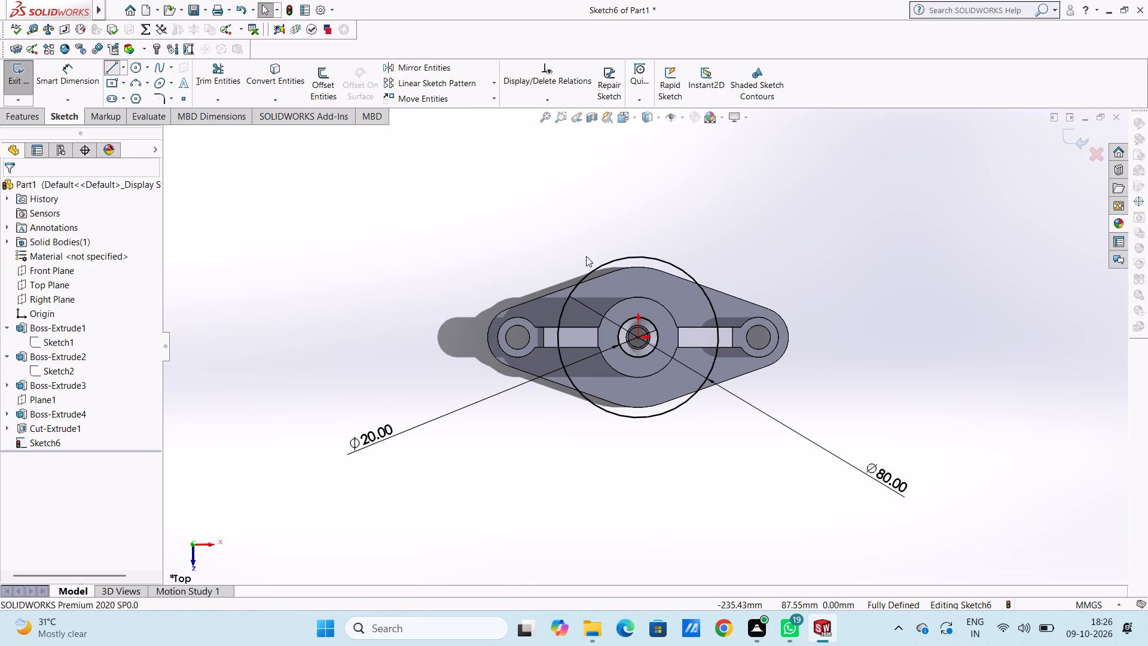
pyautogui.click(637, 337)
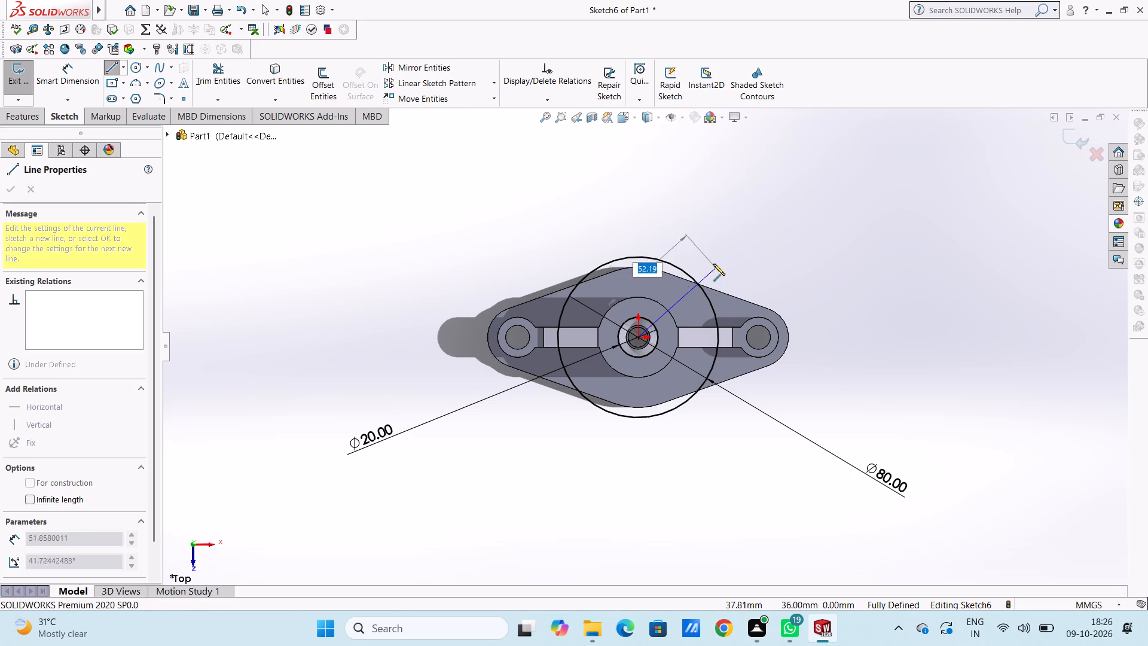
pyautogui.click(712, 261)
pyautogui.press('Escape')
pyautogui.press('Escape')
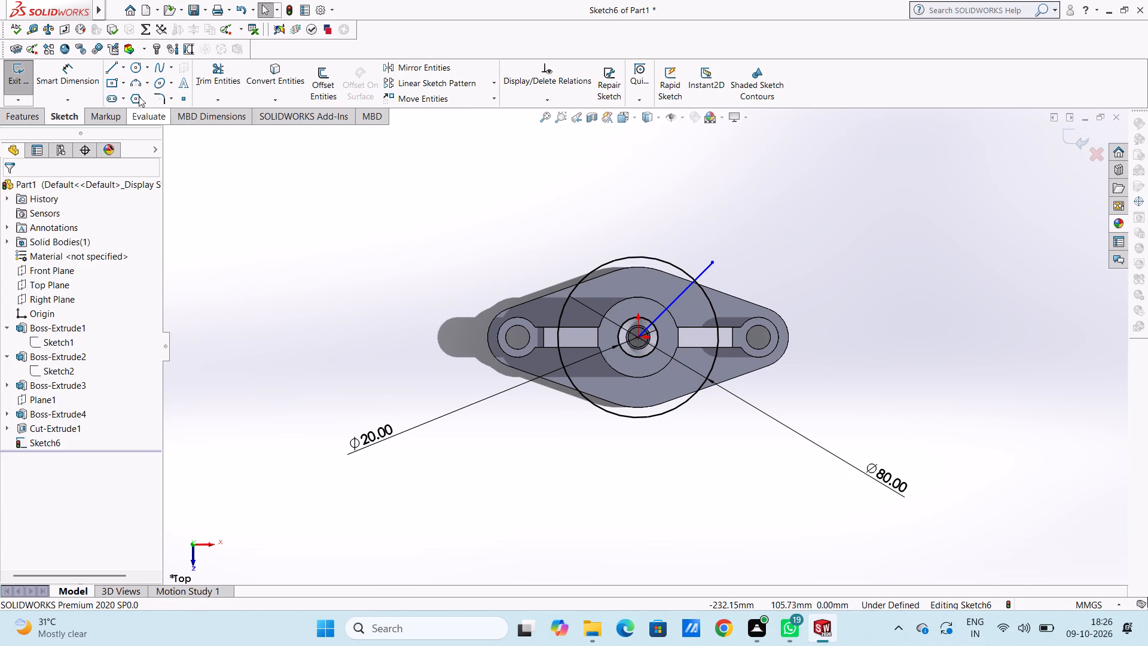
# Dimension the angle between the slanted line and the vertical direction through the origin as 45 degrees.
pyautogui.click(90, 75)
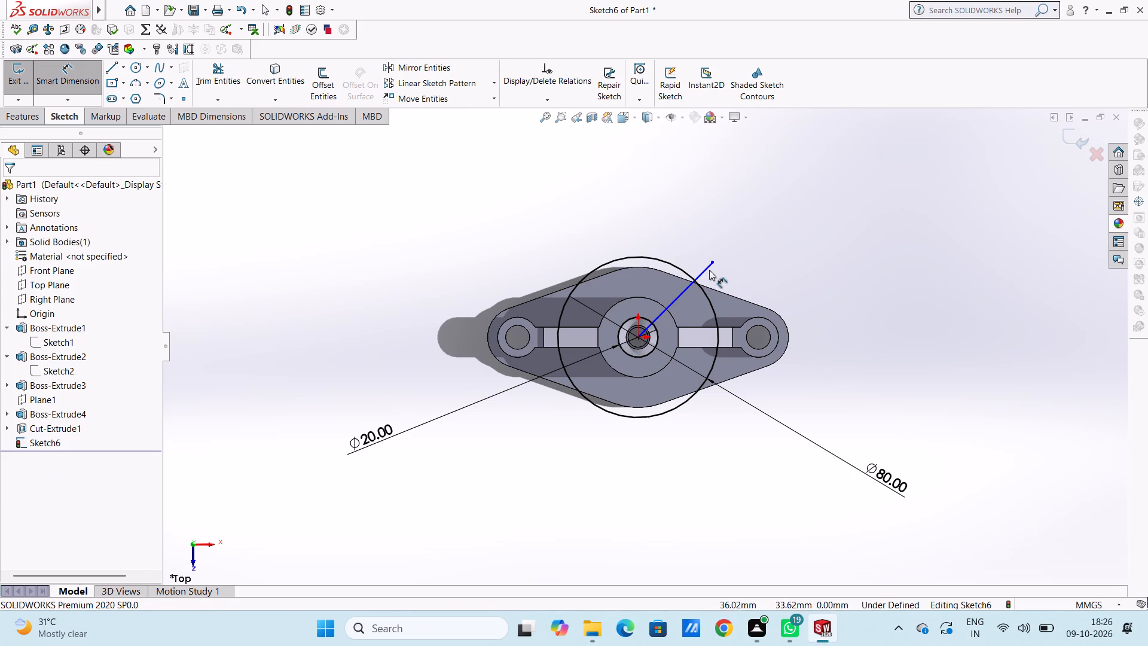
pyautogui.click(709, 270)
pyautogui.click(706, 266)
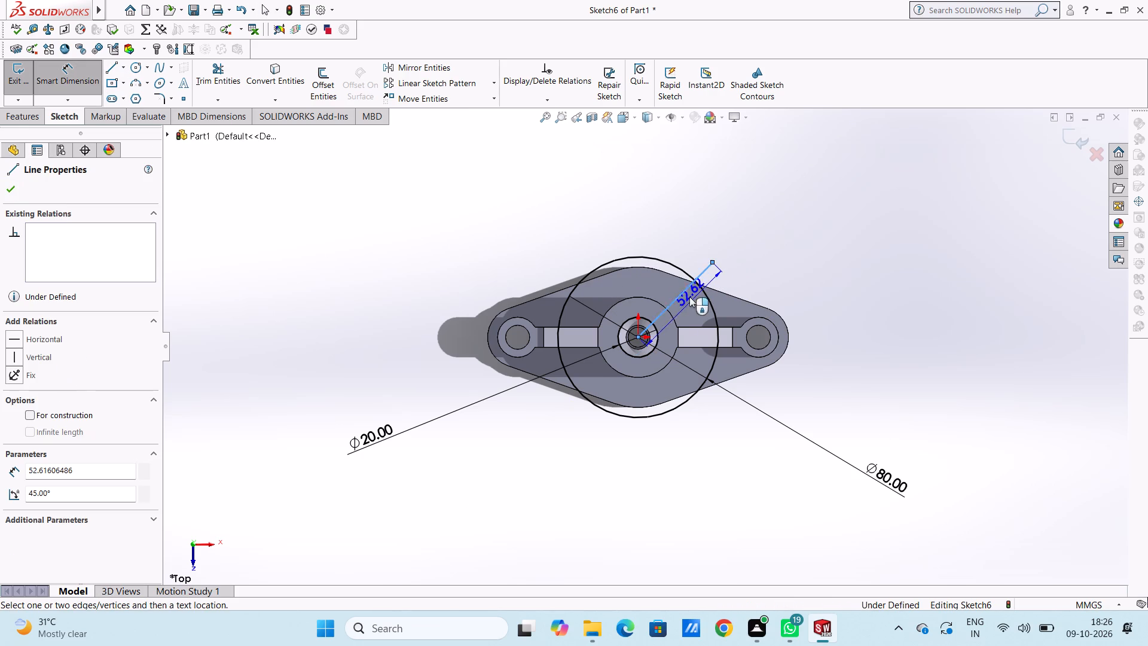
pyautogui.click(637, 337)
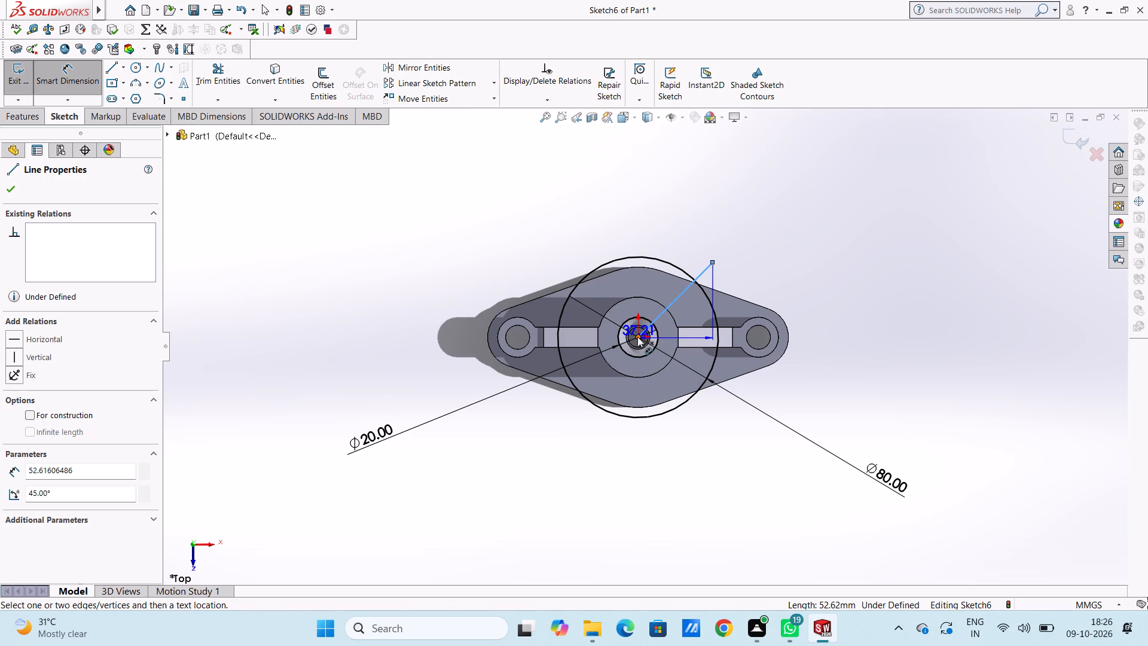
pyautogui.click(638, 305)
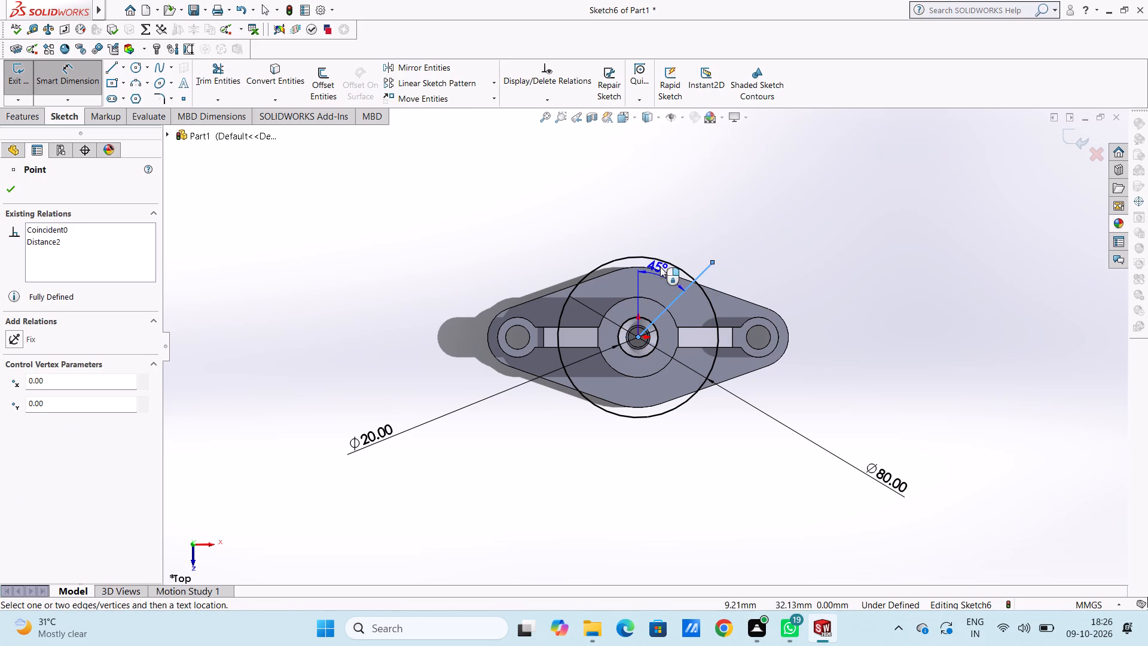
pyautogui.click(695, 212)
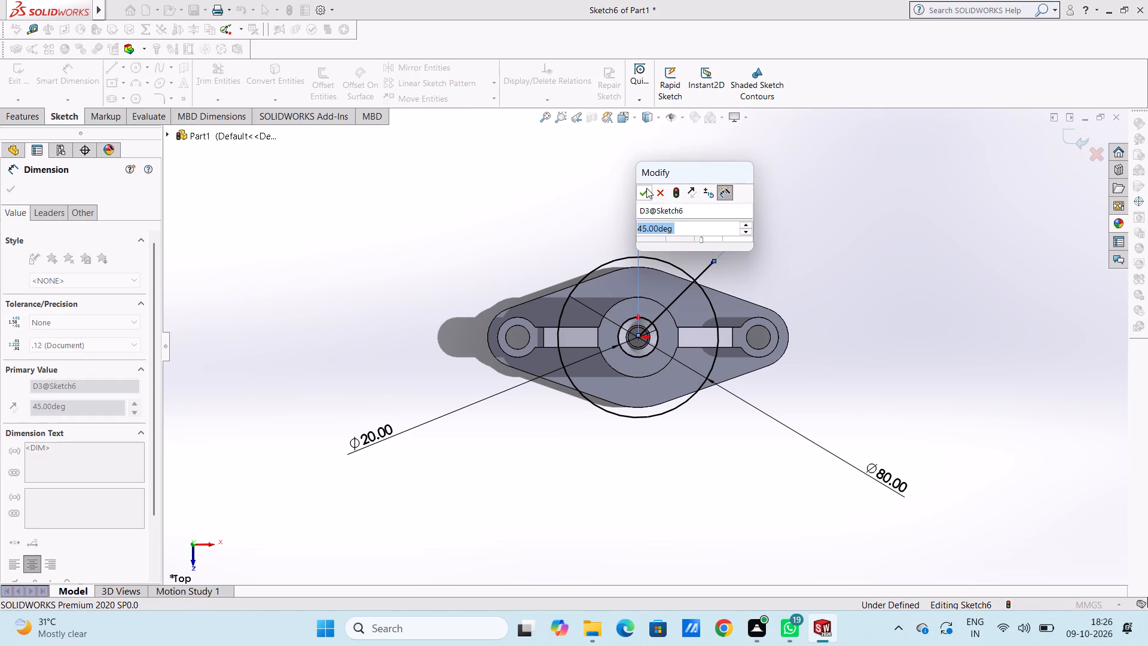
pyautogui.click(646, 188)
pyautogui.click(607, 209)
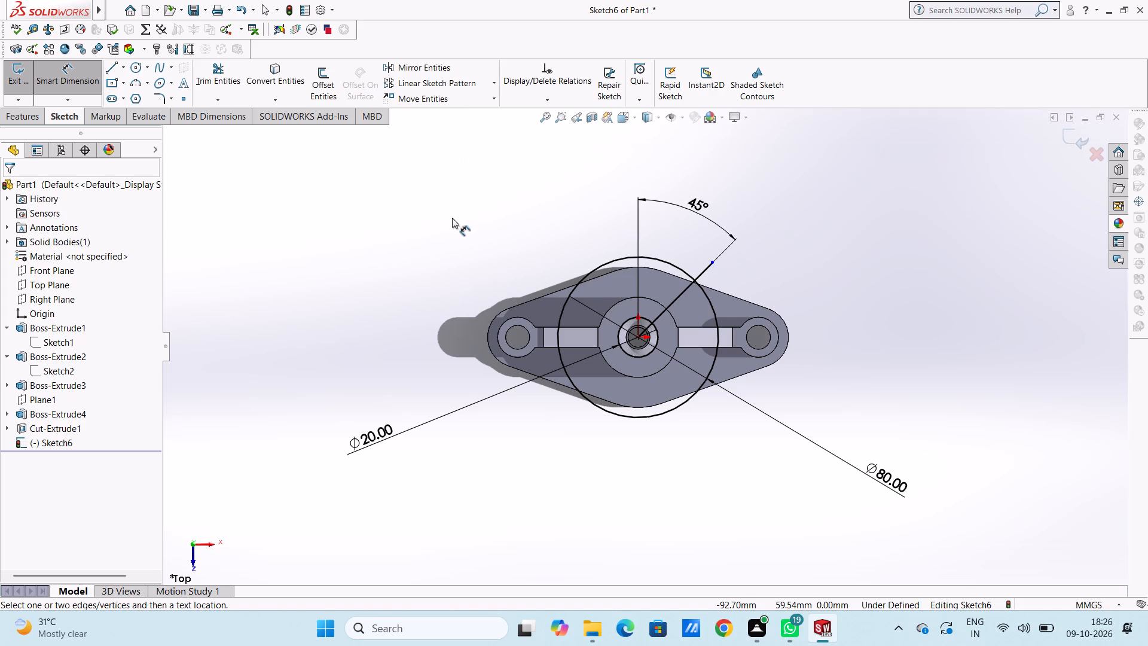
# Draw a circle about 63.7 mm in diameter centred on the origin, between the 20 mm and 80 mm circles.
pyautogui.click(138, 65)
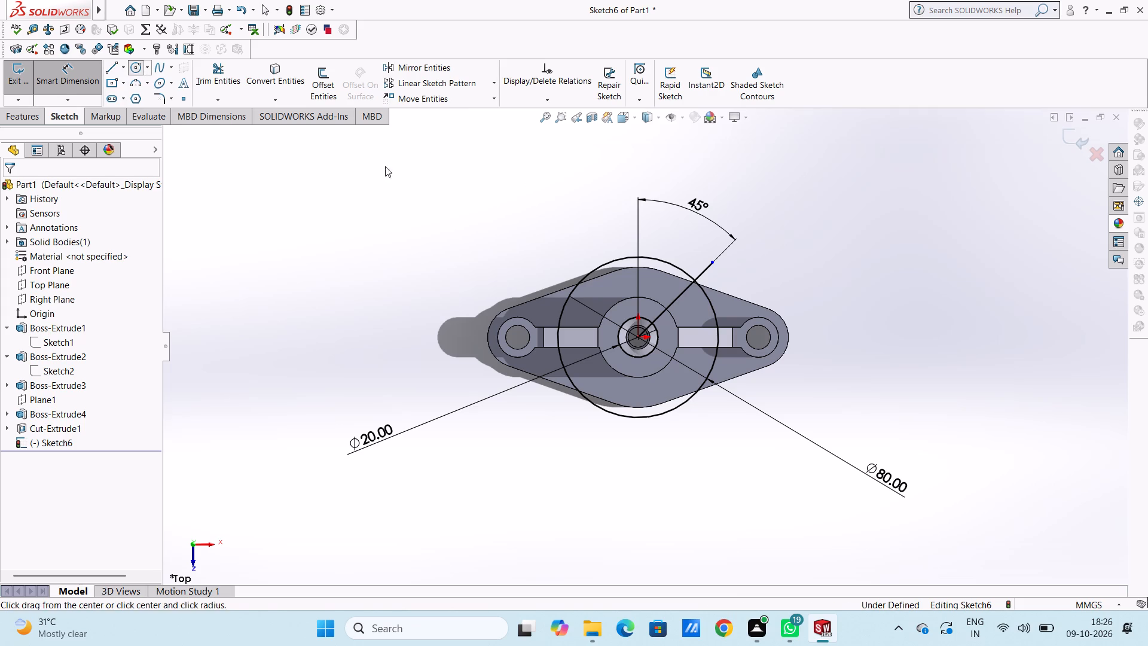
pyautogui.click(639, 339)
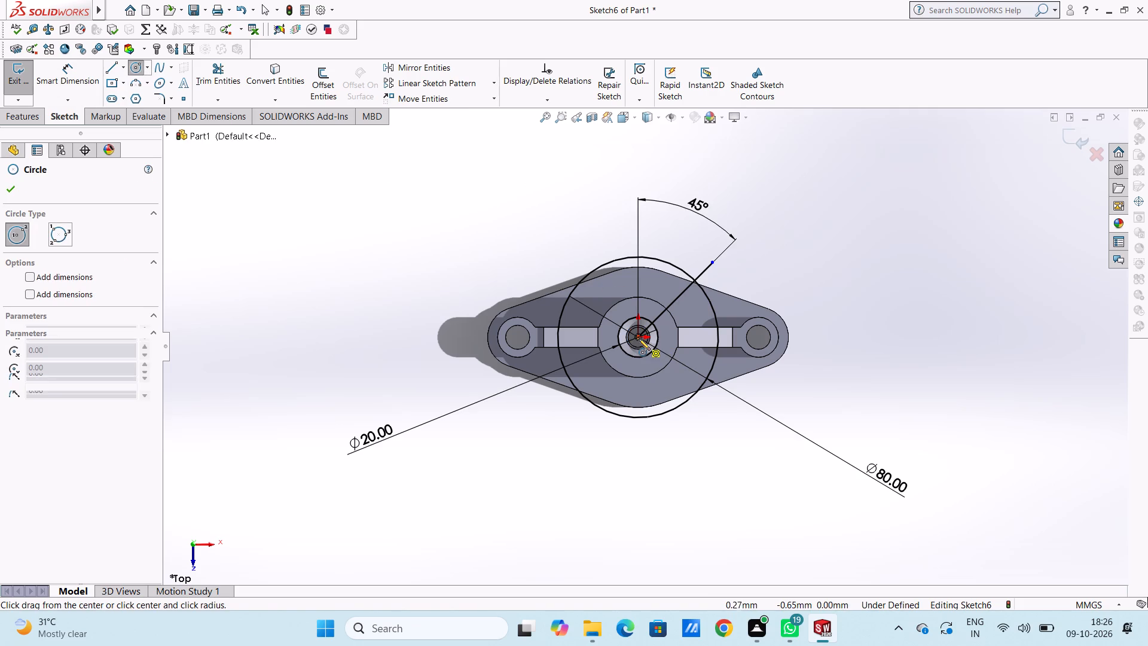
pyautogui.click(698, 315)
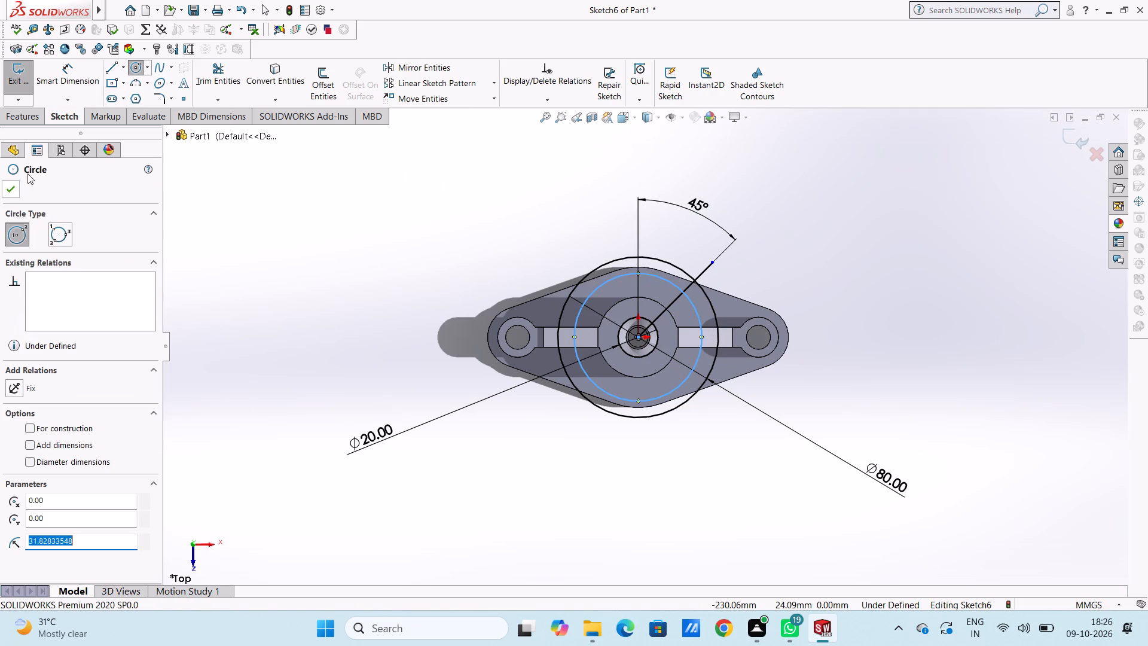
pyautogui.click(14, 188)
# Dimension the middle circle between the 20 mm and 80 mm circles with a diameter of 60 mm.
pyautogui.moveTo(75, 76); pyautogui.dragTo(81, 80)
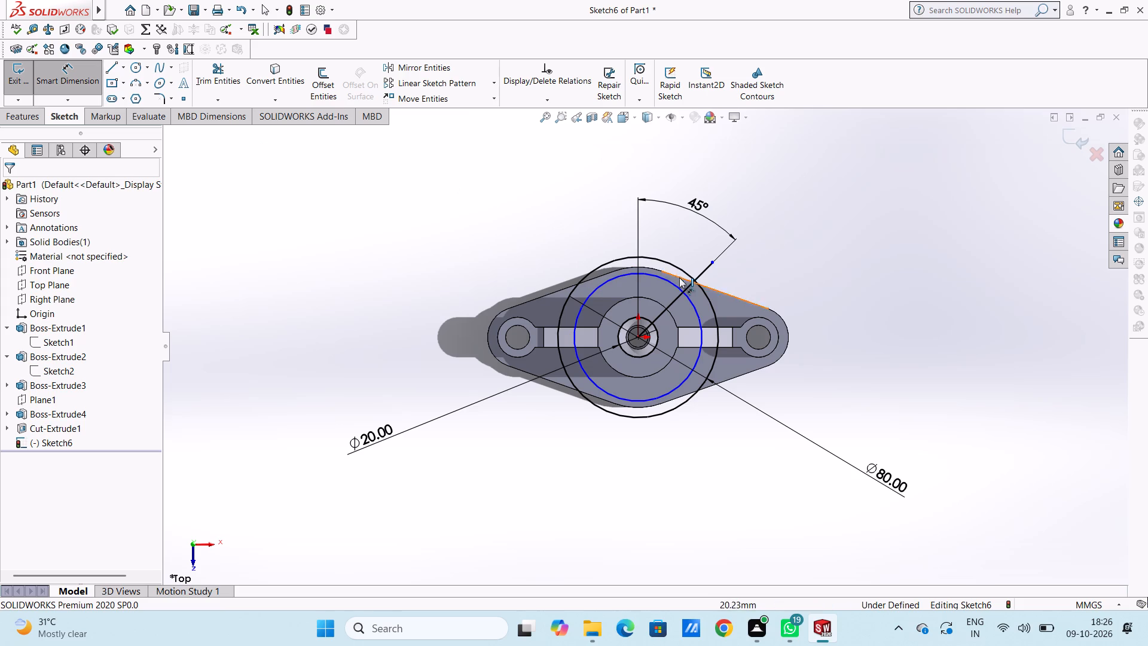
pyautogui.click(672, 282)
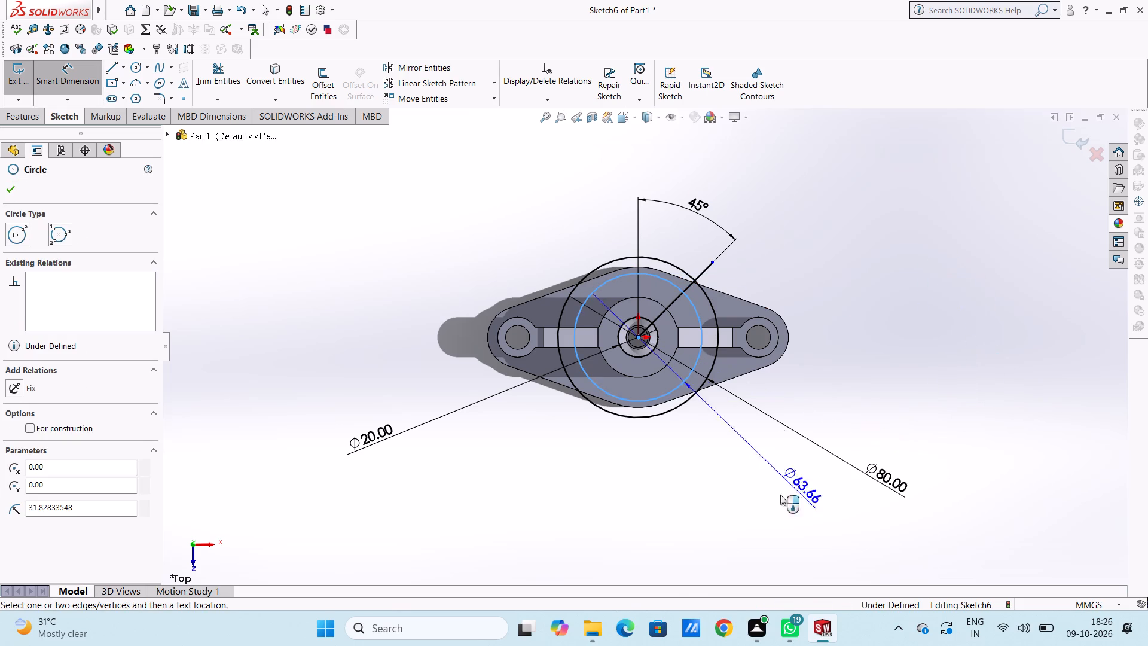
pyautogui.click(756, 501)
pyautogui.write('60')
pyautogui.press('Return')
pyautogui.click(486, 274)
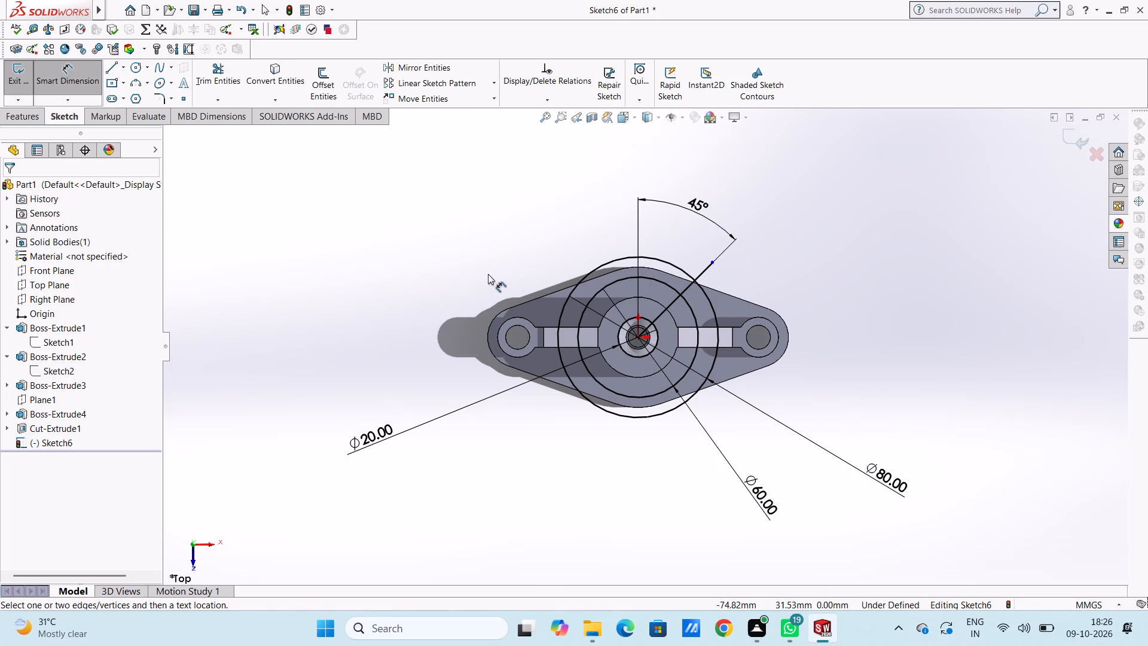
pyautogui.press('Escape')
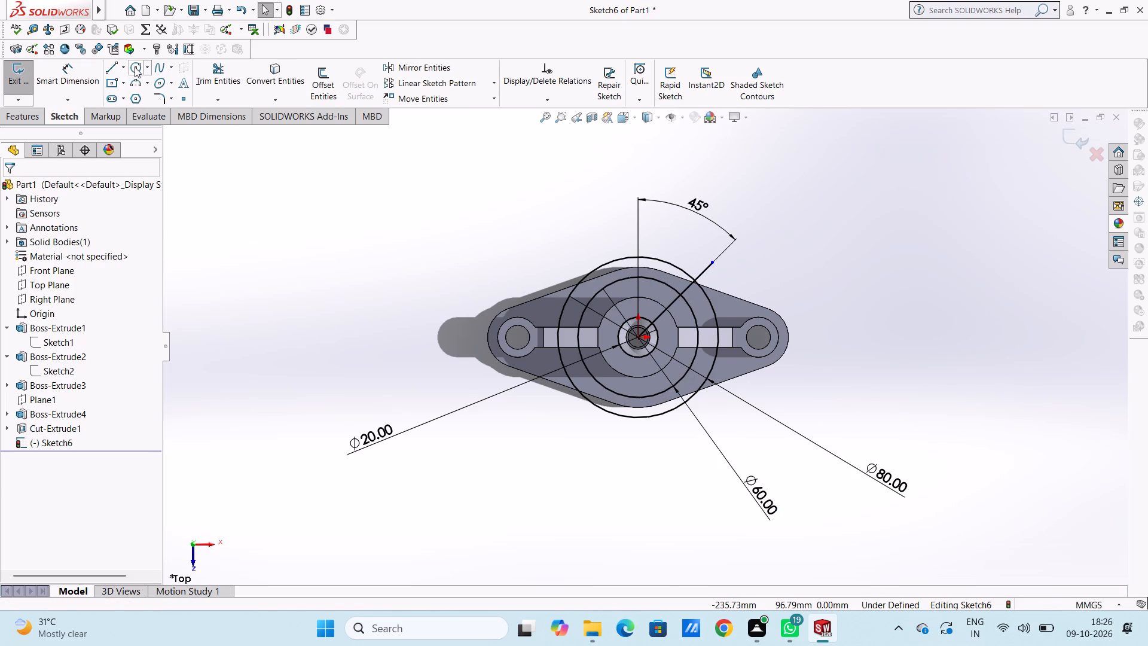
# Draw a circle about 14.5 mm in diameter centred where the 45-degree line crosses the 60 mm circle.
pyautogui.click(135, 67)
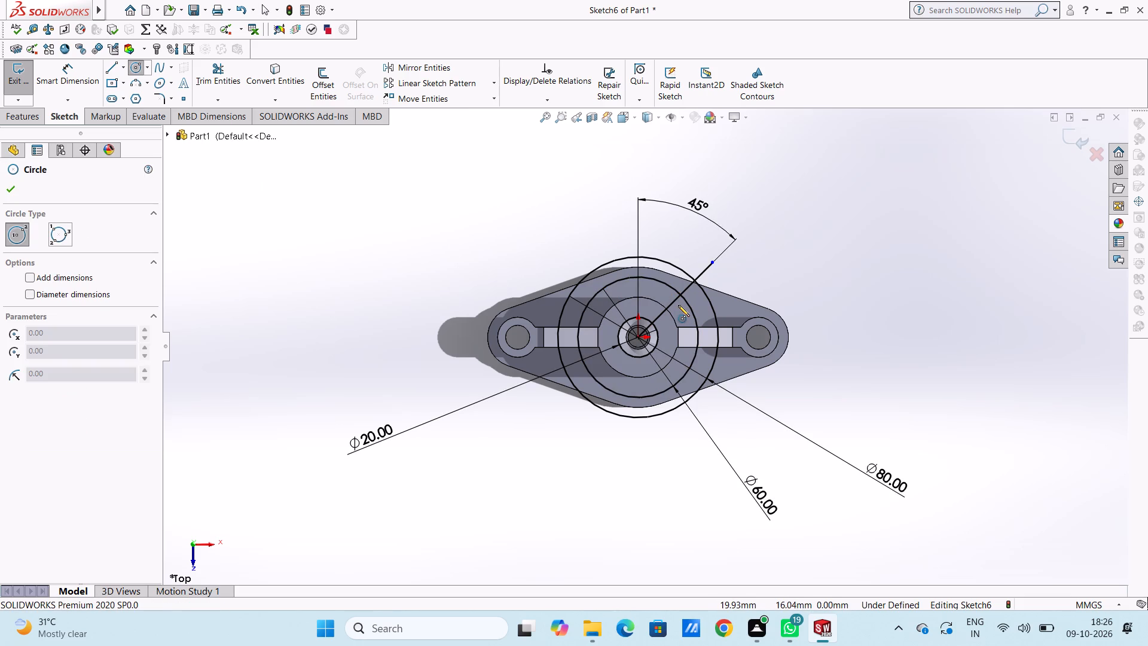
pyautogui.scroll(-3, 780, 320)
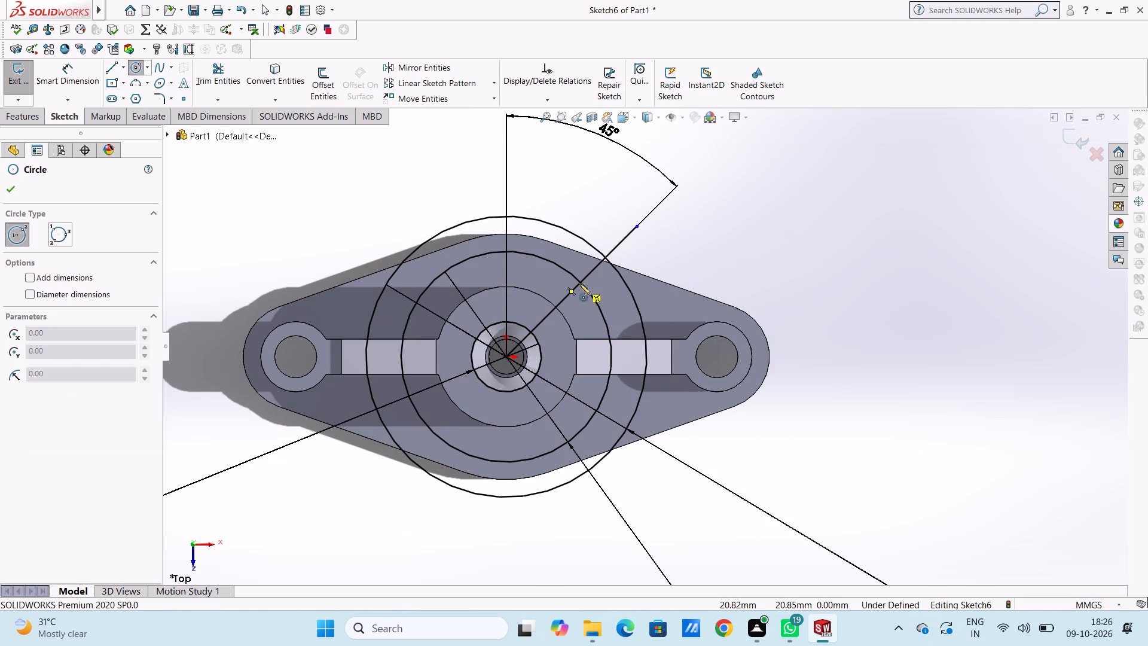
pyautogui.click(581, 283)
pyautogui.click(597, 301)
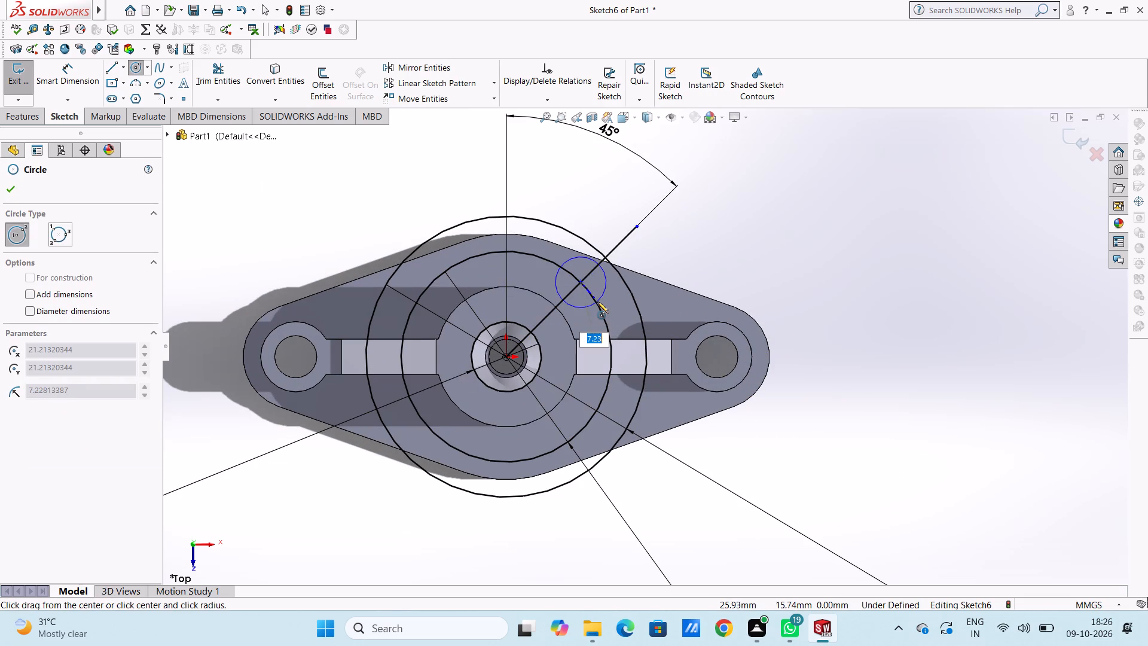
pyautogui.click(3, 190)
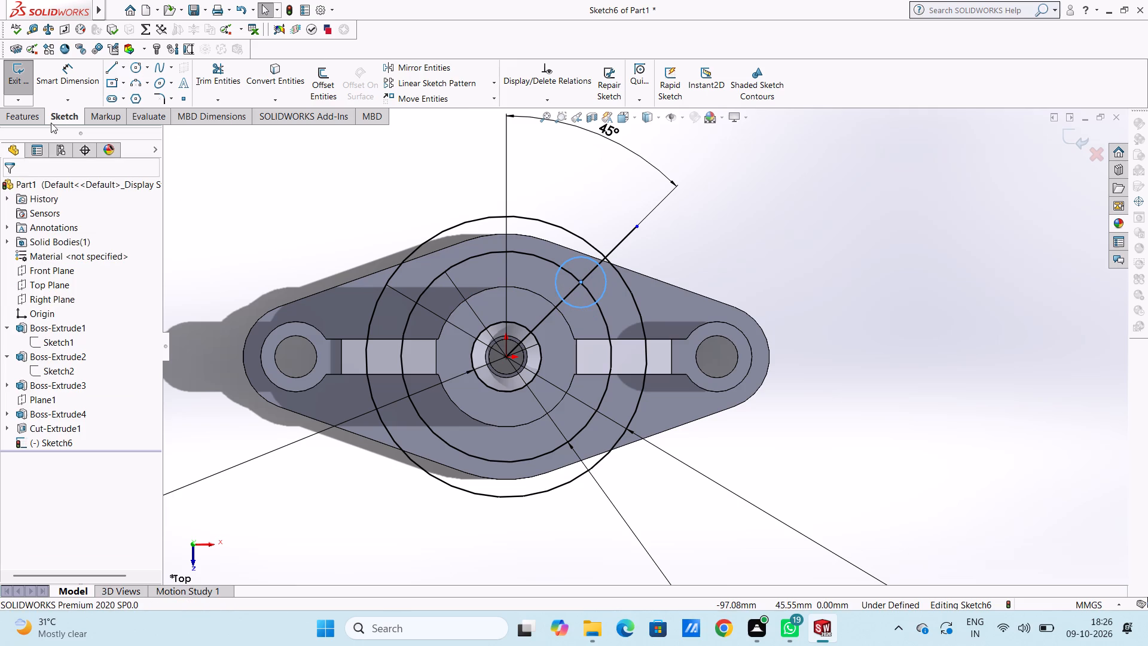
# Dimension the small circle on the 45-degree line with a diameter of 12 mm.
pyautogui.click(75, 78)
pyautogui.click(604, 289)
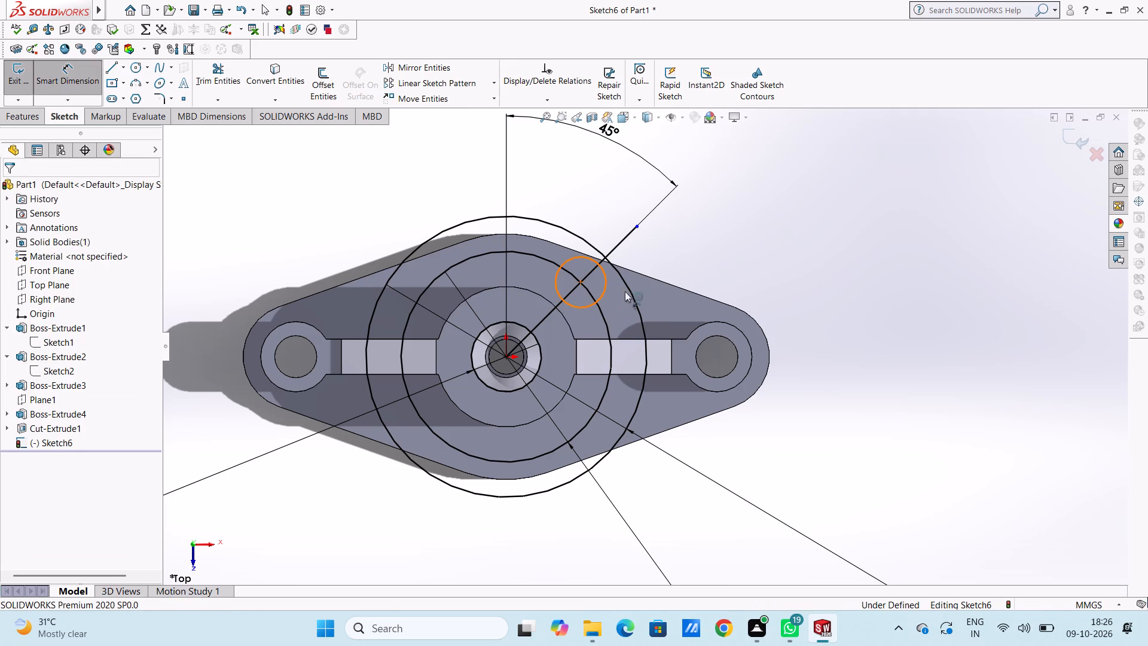
pyautogui.click(947, 202)
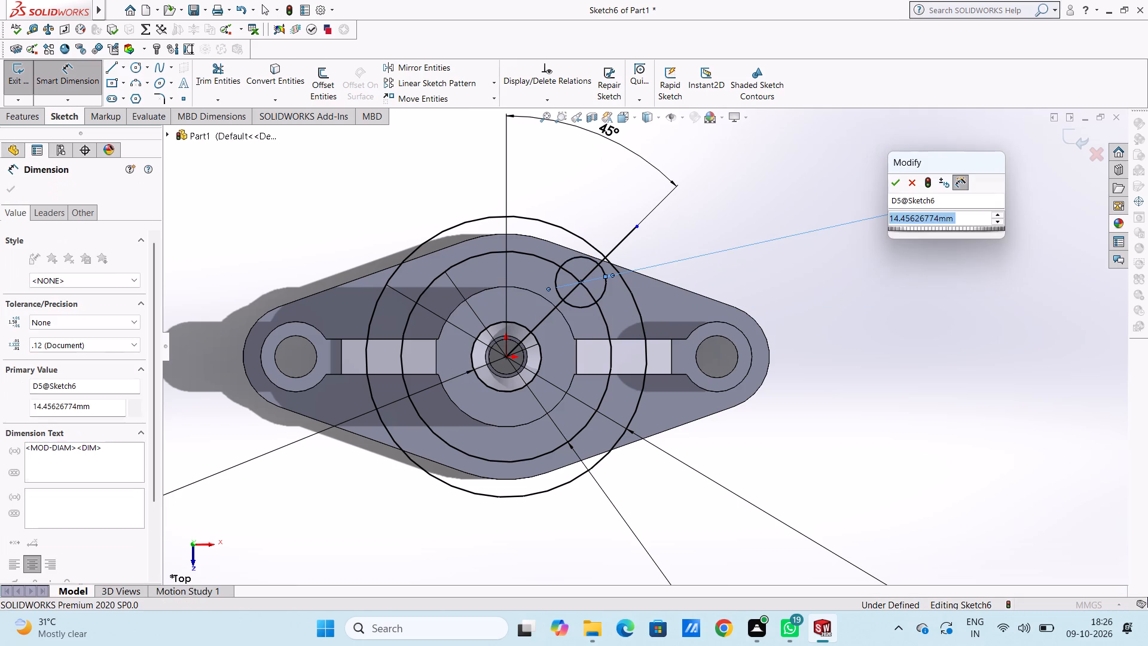
pyautogui.write('12')
pyautogui.press('Return')
# Delete the slanted 45-degree line and the 60 mm circle from the sketch.
pyautogui.click(620, 227)
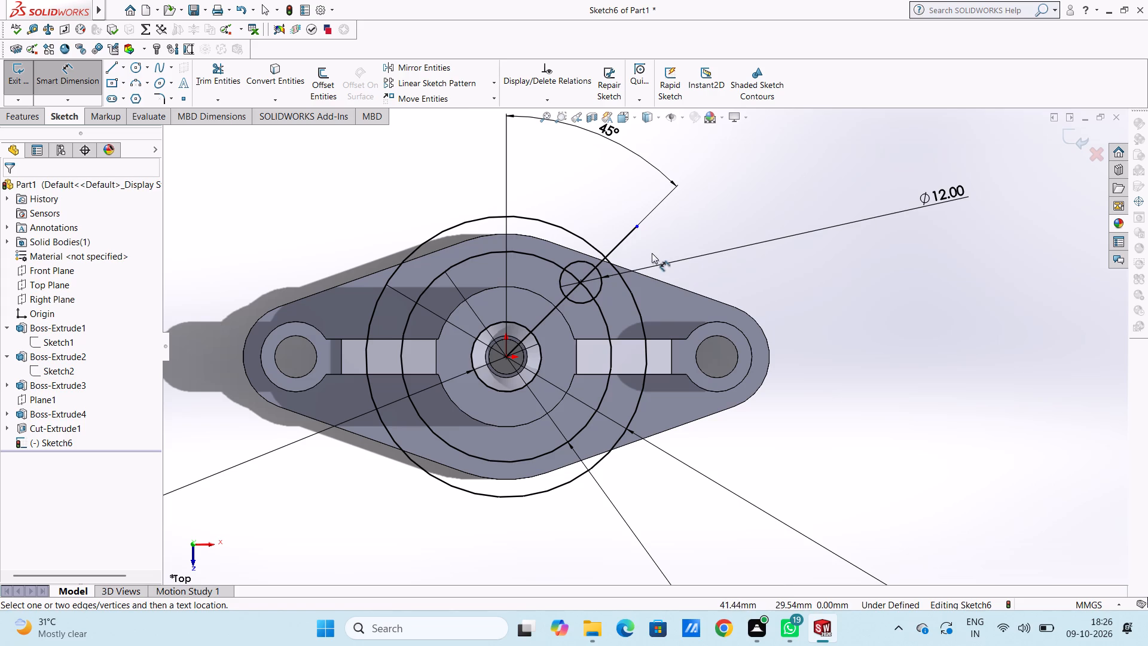
pyautogui.click(624, 236)
pyautogui.press('Delete')
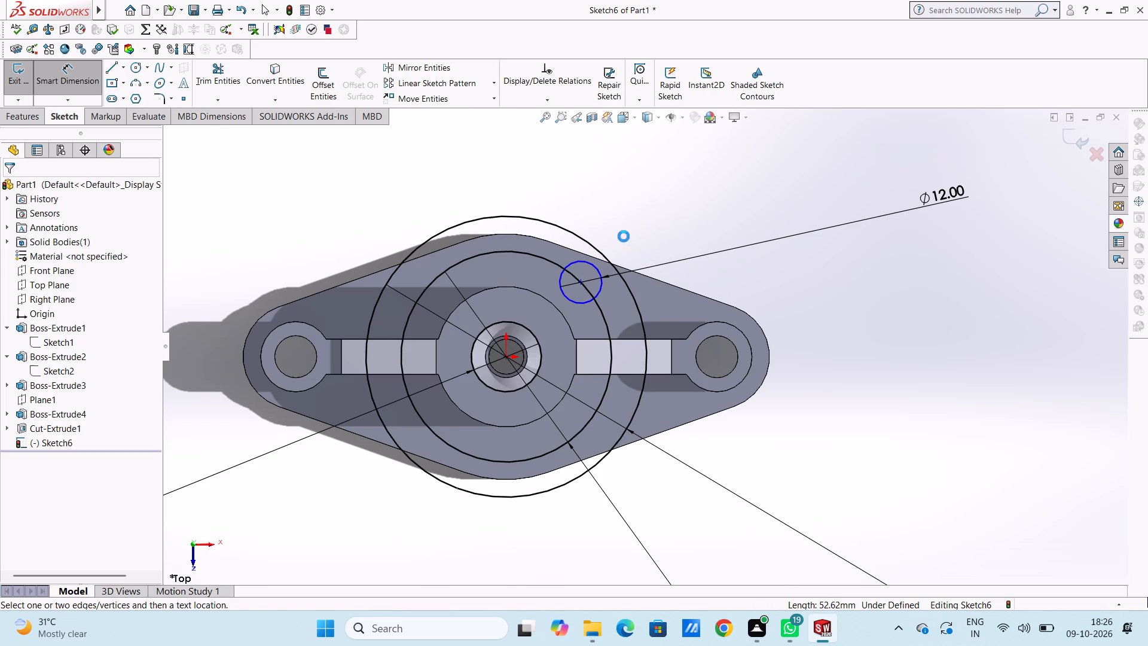
pyautogui.click(542, 258)
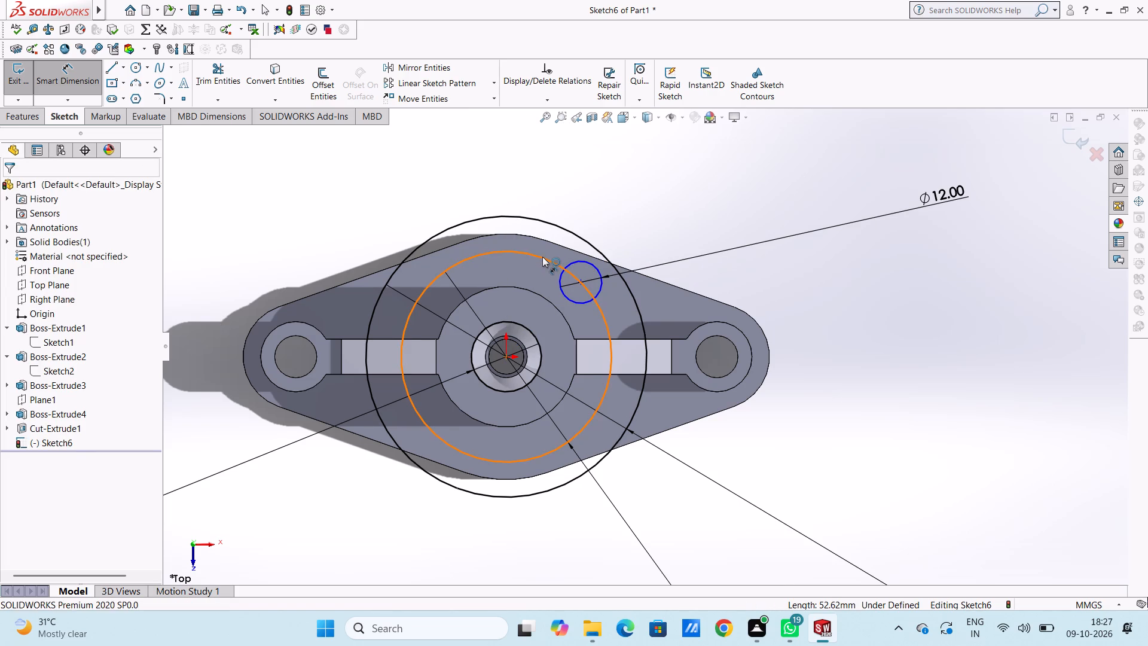
pyautogui.press('Delete')
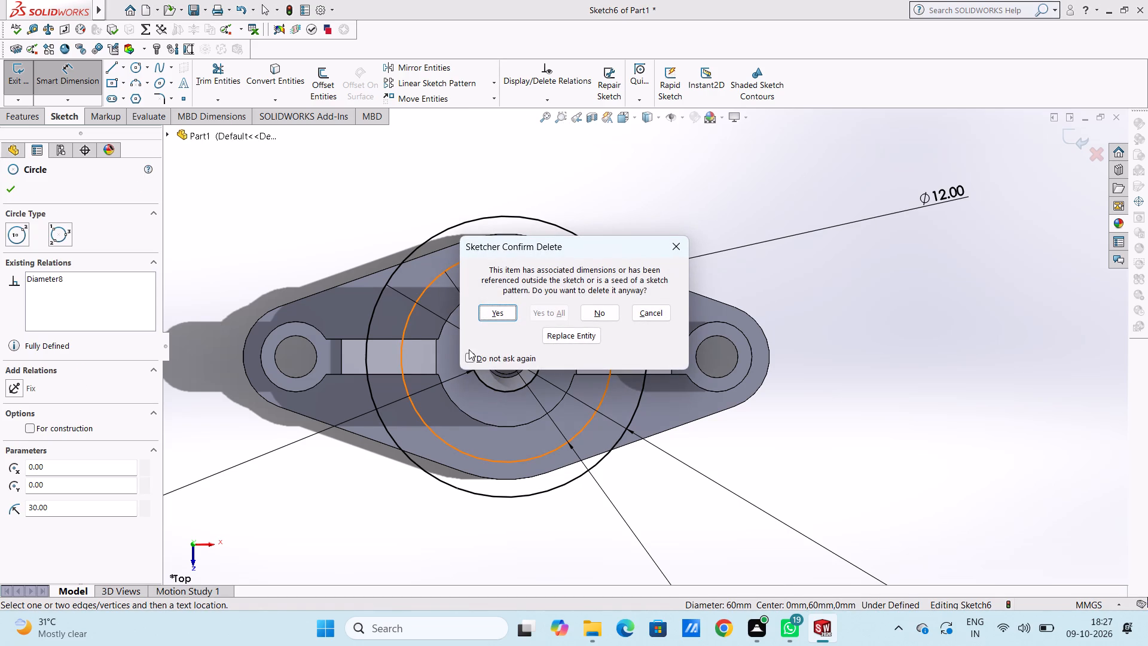
pyautogui.click(494, 312)
# Dimension the aligned distance between the origin and the centre of the 12 mm circle.
pyautogui.scroll(2, 372, 248)
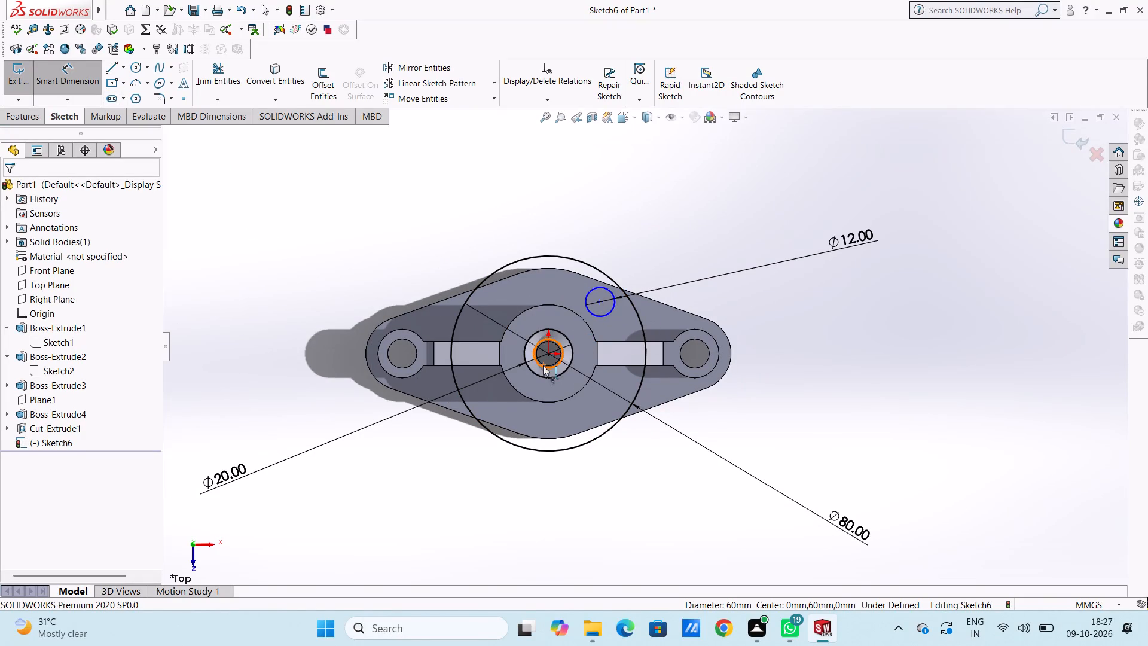
pyautogui.click(548, 357)
pyautogui.click(601, 302)
pyautogui.click(1009, 296)
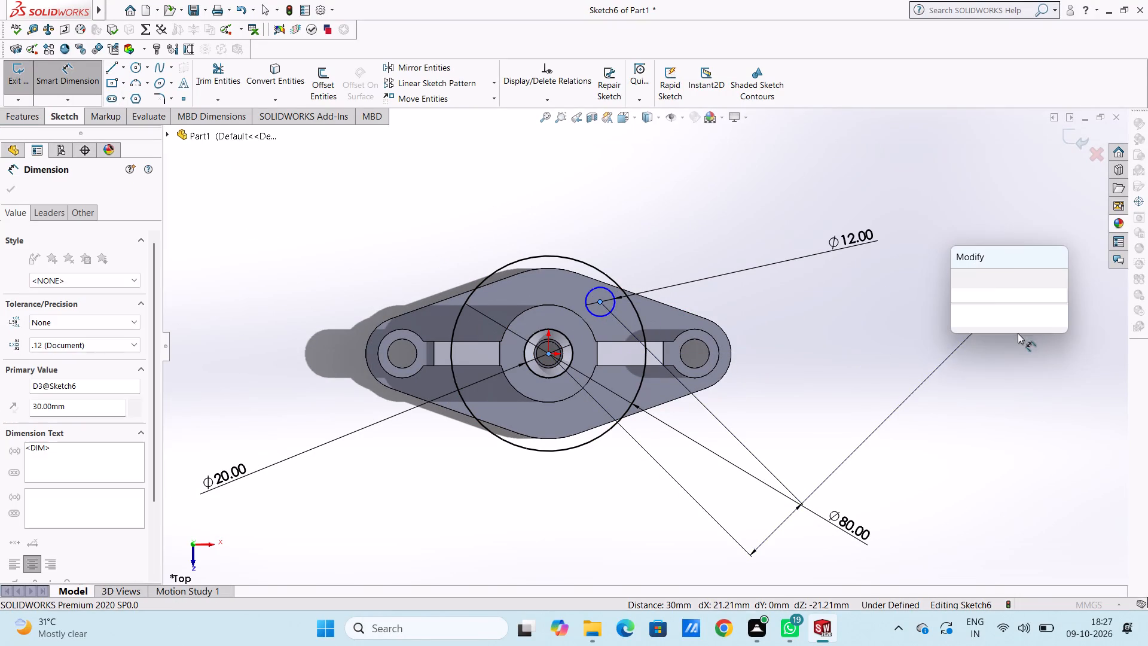
pyautogui.click(958, 282)
pyautogui.click(916, 305)
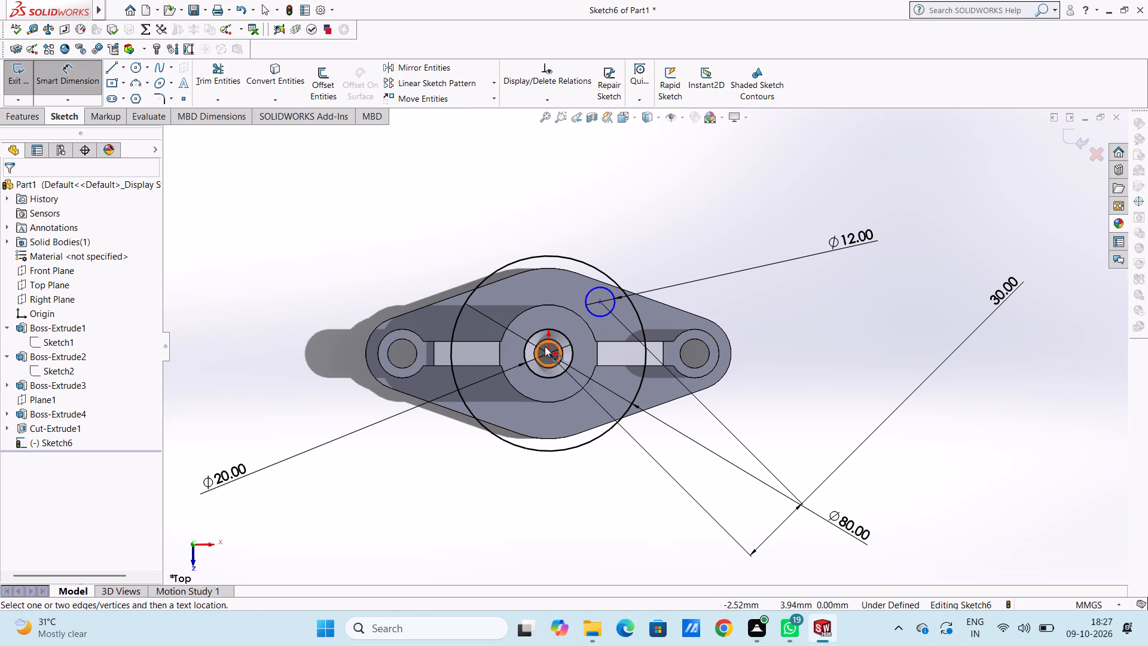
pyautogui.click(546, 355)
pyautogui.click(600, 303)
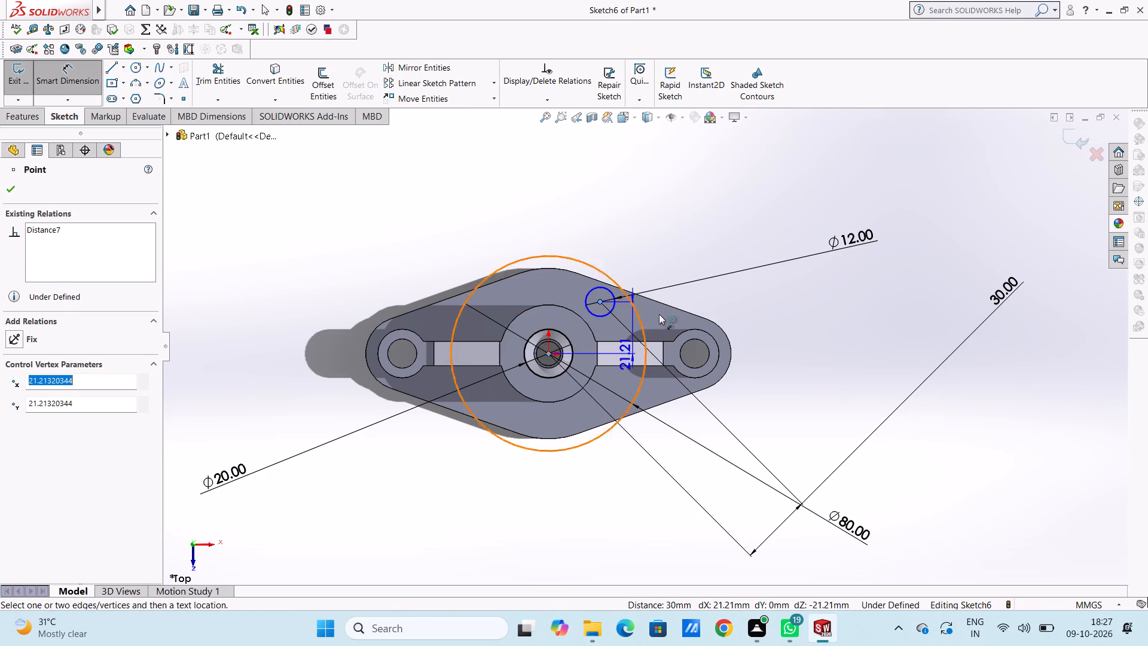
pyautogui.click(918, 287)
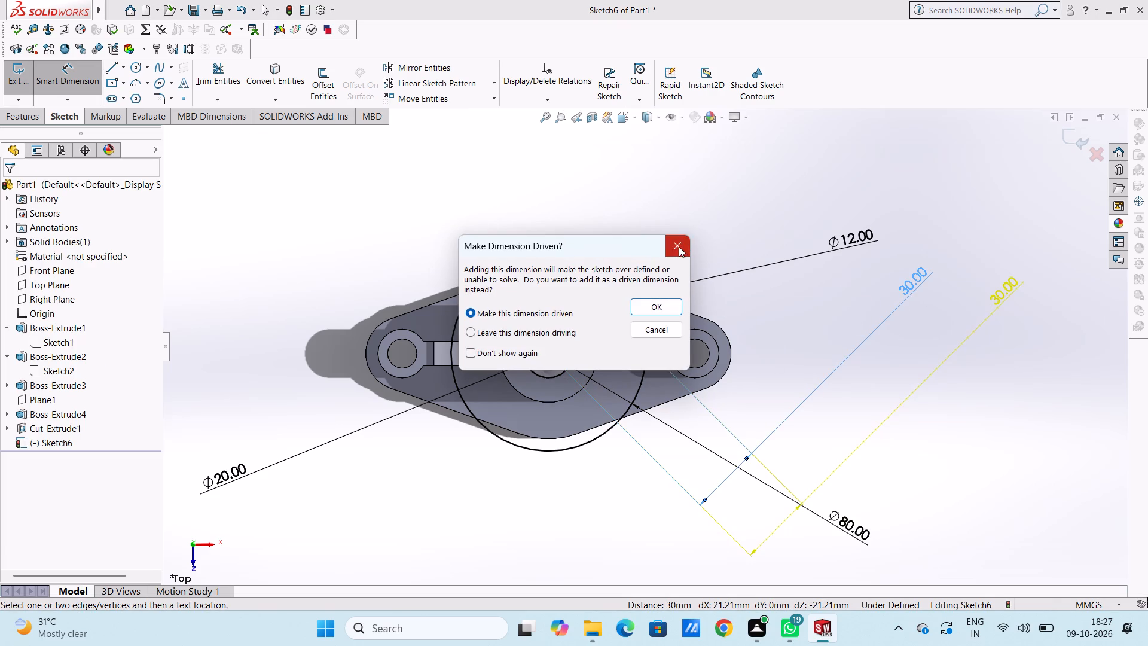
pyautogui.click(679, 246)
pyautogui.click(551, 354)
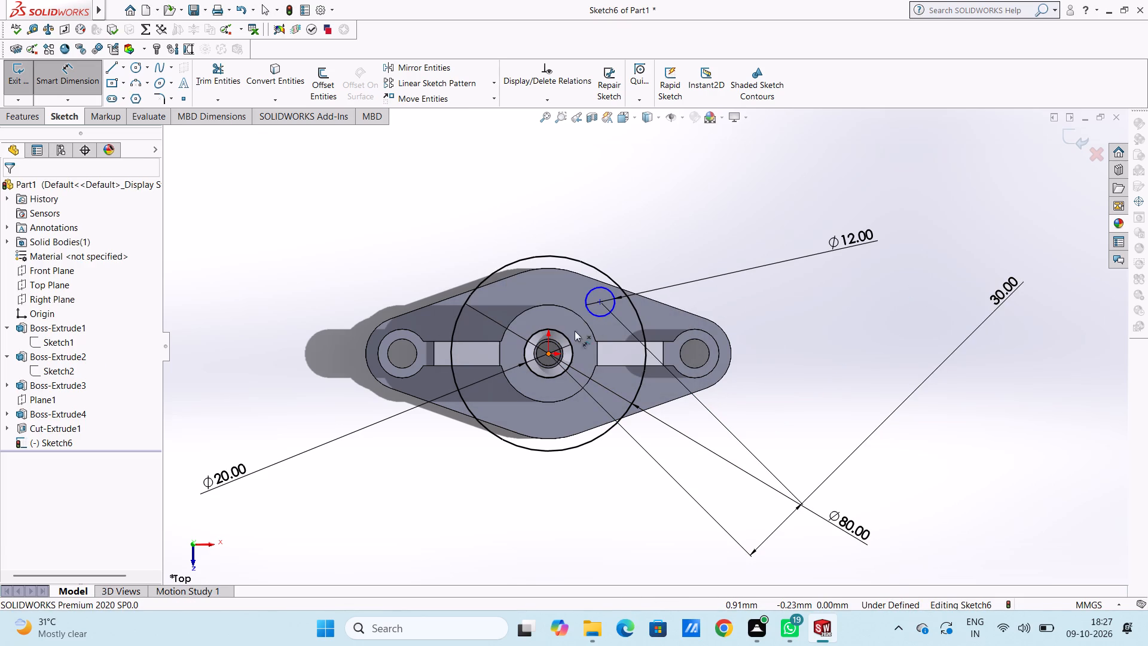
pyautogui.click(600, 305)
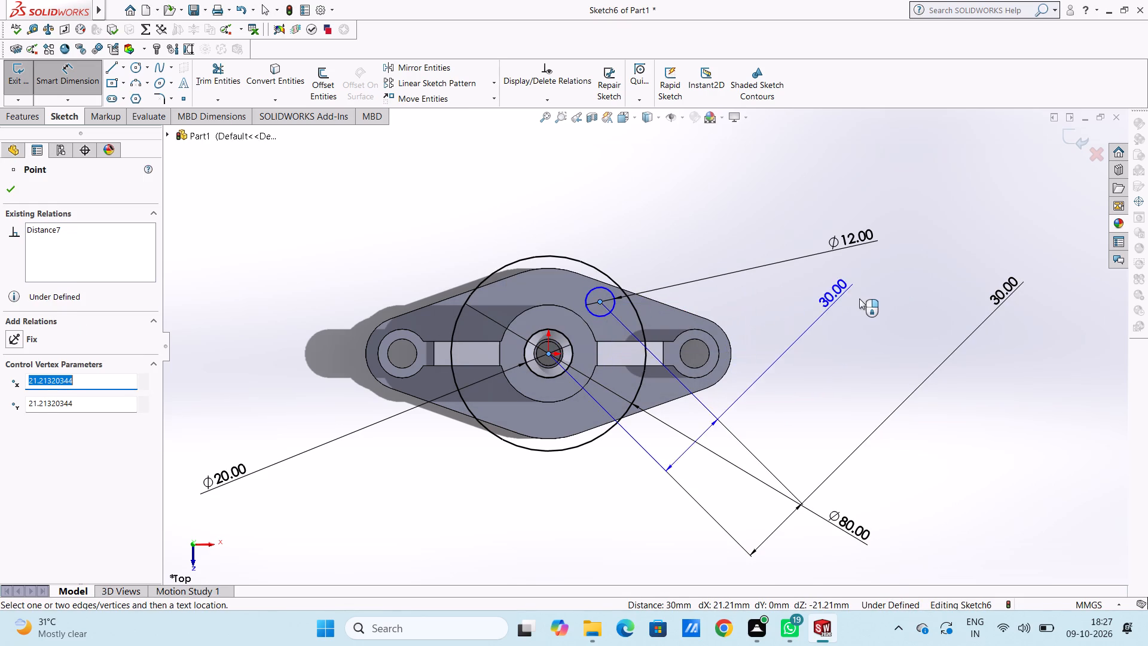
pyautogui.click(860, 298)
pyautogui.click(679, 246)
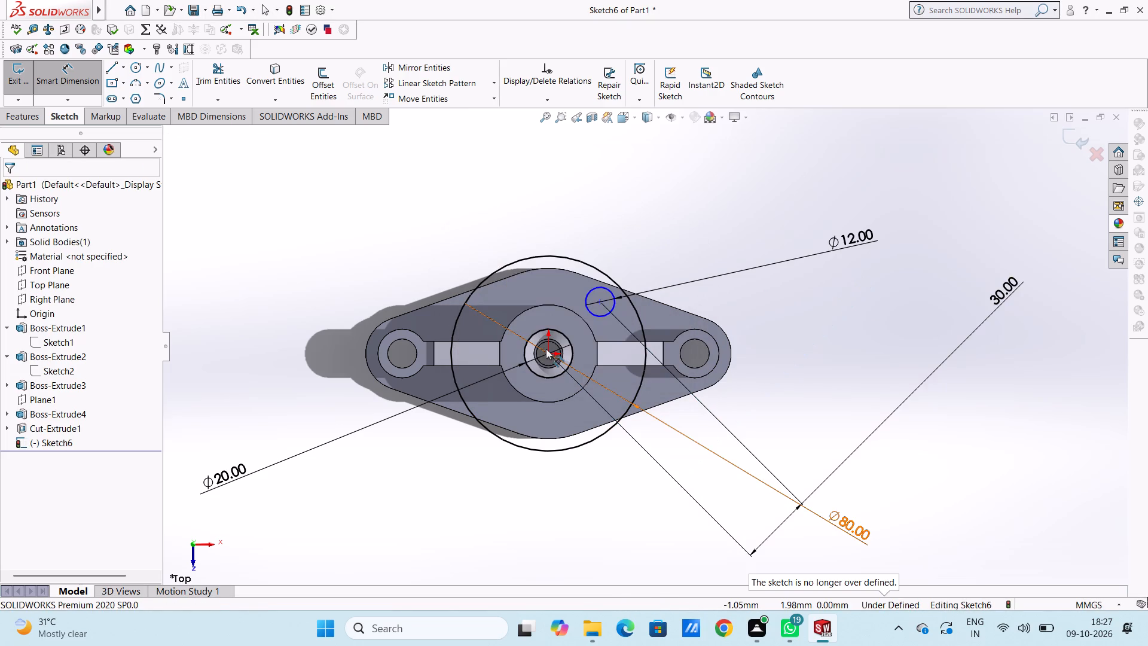
# Dimension the vertical distance between the origin and the centre of the 12 mm circle.
pyautogui.click(548, 352)
pyautogui.click(602, 301)
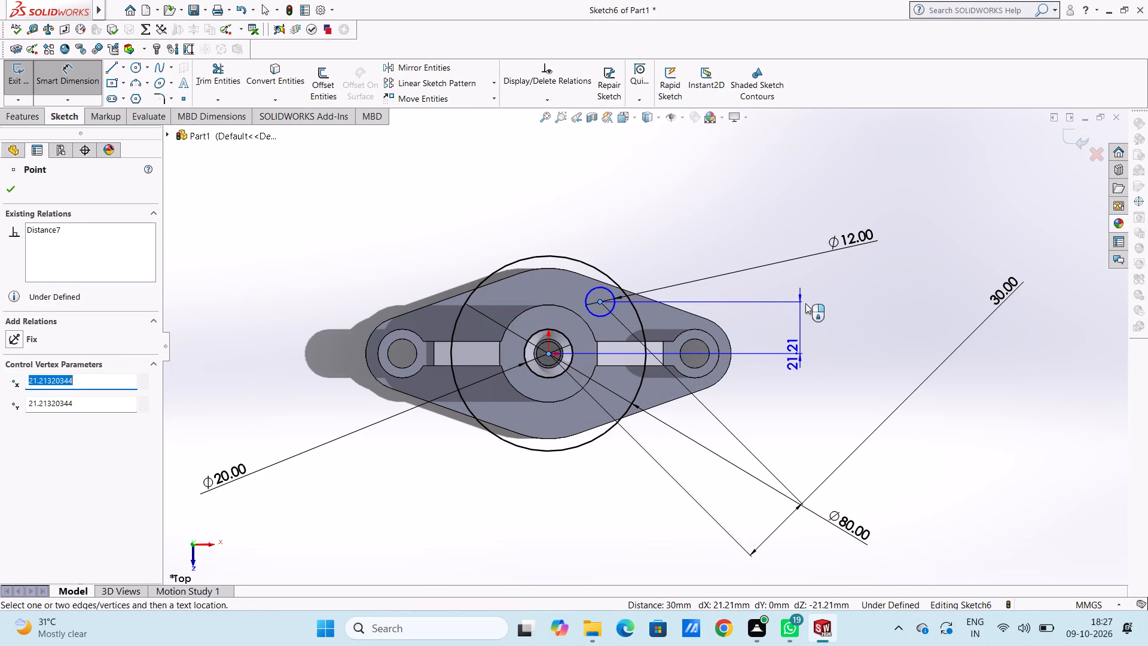
pyautogui.click(839, 298)
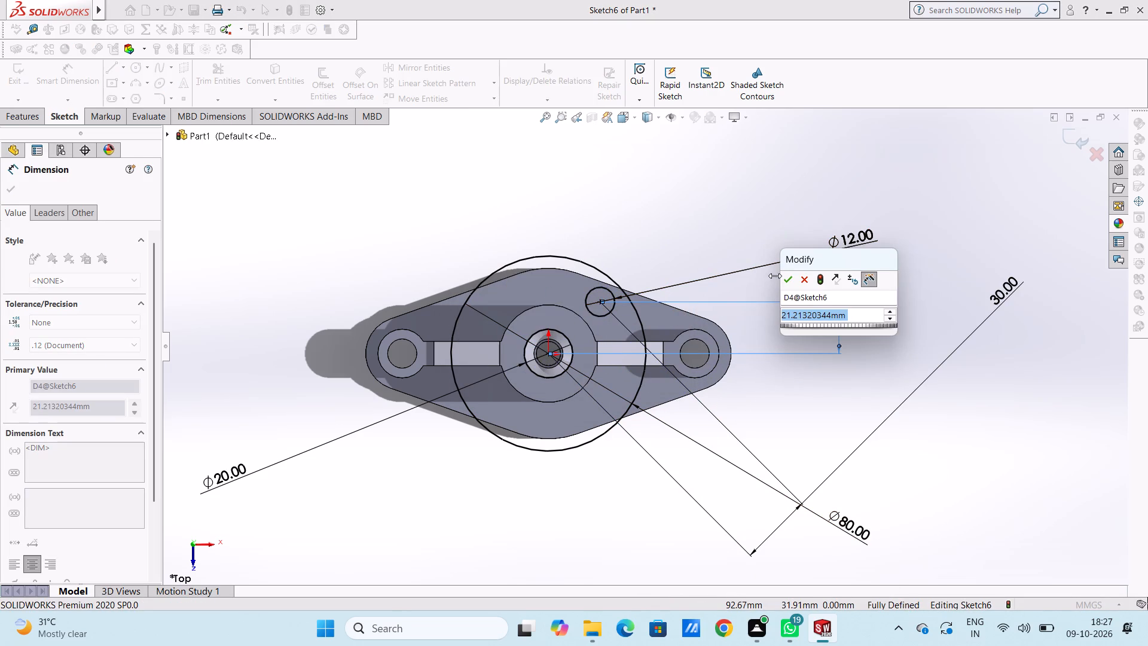
pyautogui.click(785, 277)
pyautogui.click(574, 214)
pyautogui.press('Escape')
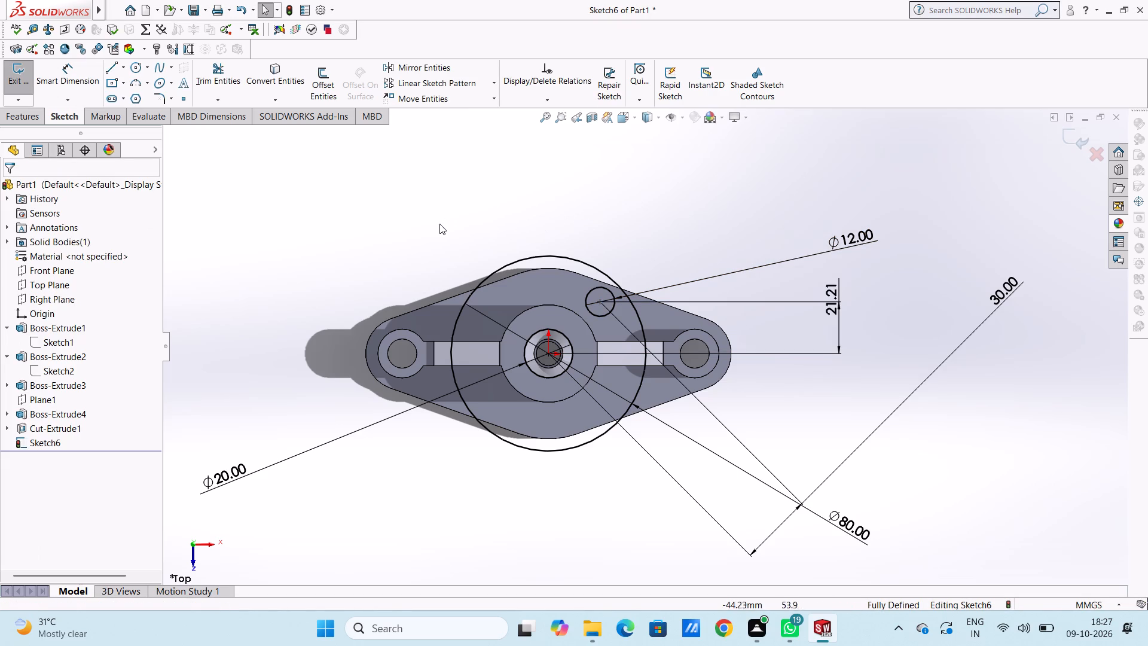
pyautogui.press('Escape')
# Create a circular sketch pattern of the 12 mm circle about the origin with 4 equally spaced instances over 360 degrees.
pyautogui.click(607, 316)
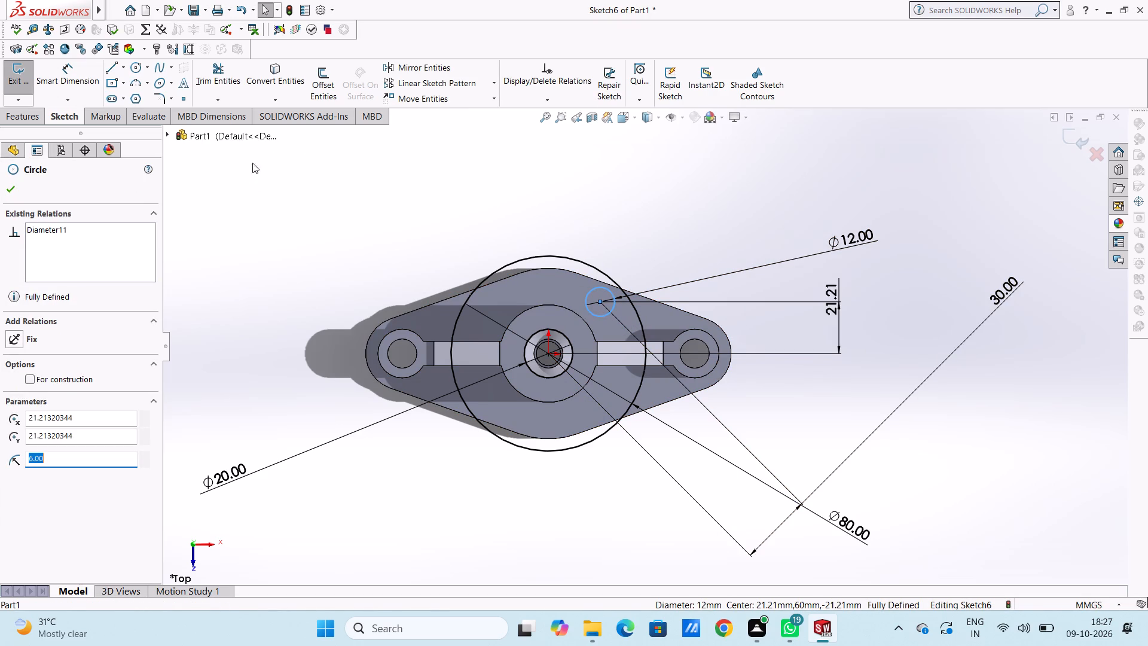
pyautogui.click(494, 84)
pyautogui.click(488, 114)
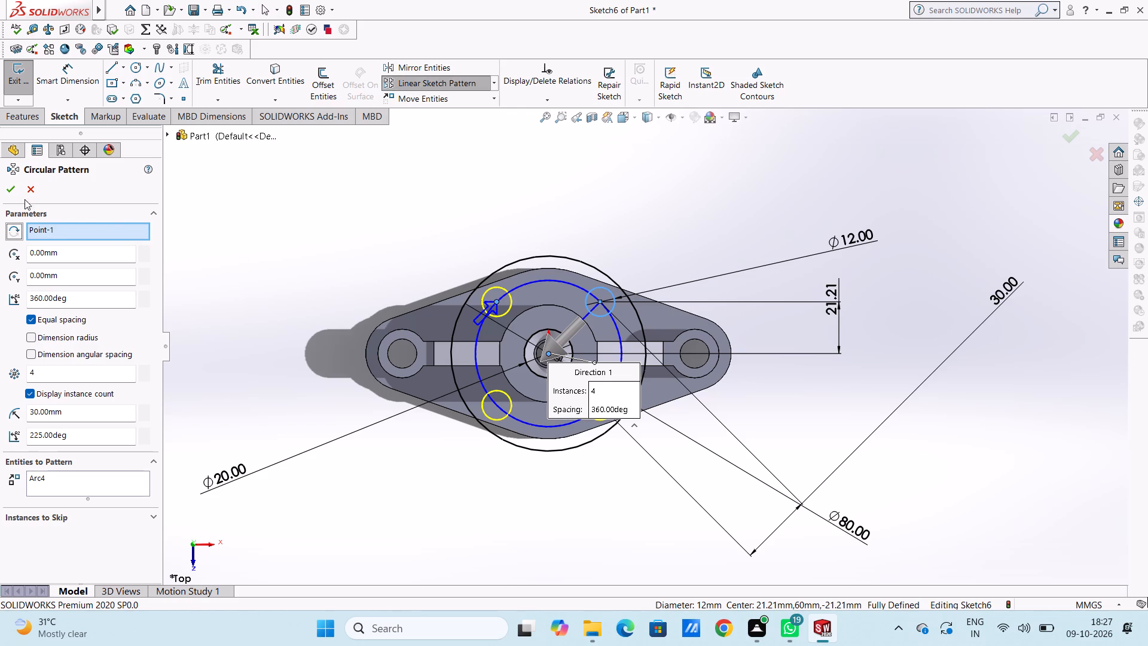
pyautogui.click(10, 193)
pyautogui.click(273, 230)
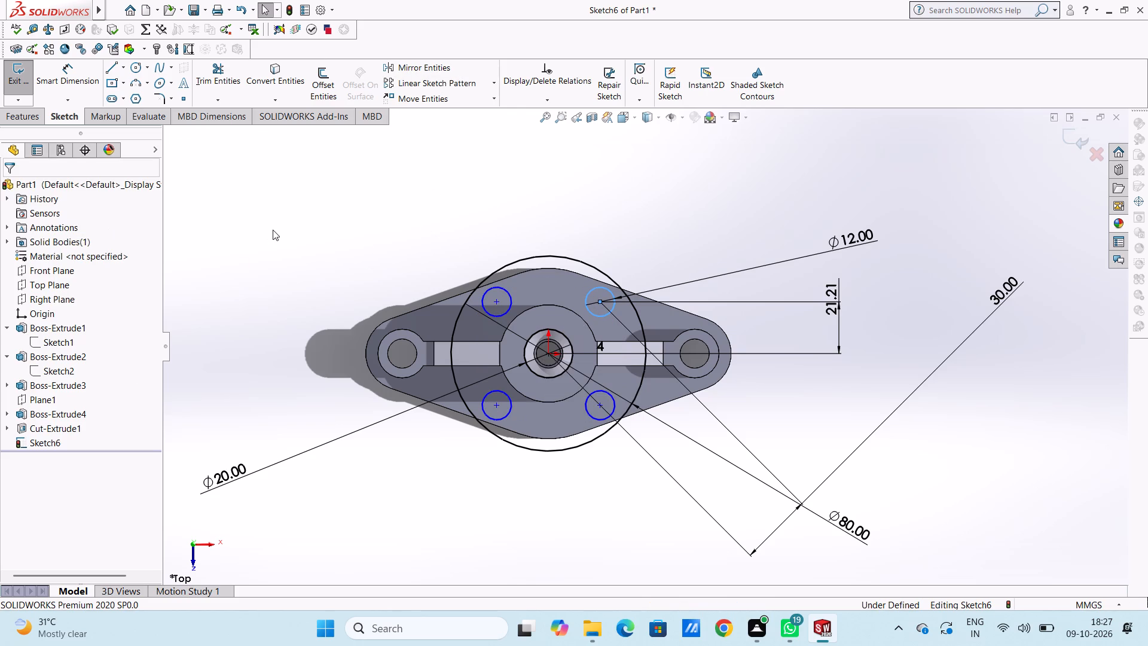
# Dimension the aligned distance between the origin and the centre of the upper-left patterned circle.
pyautogui.scroll(3, 368, 254)
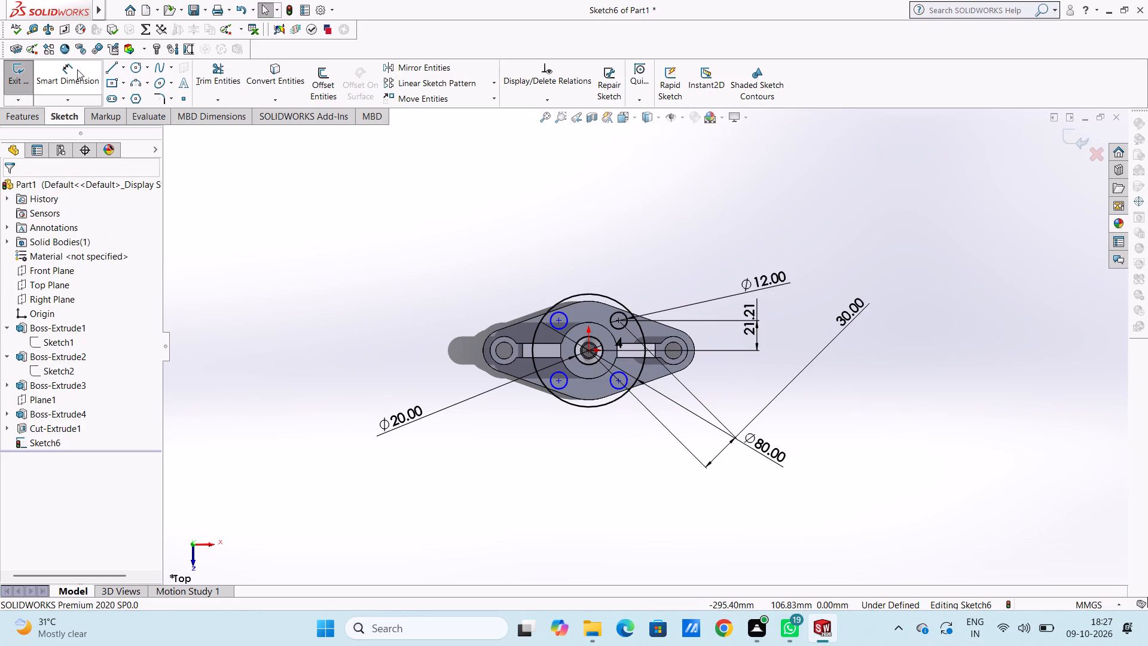
pyautogui.click(77, 69)
pyautogui.click(590, 352)
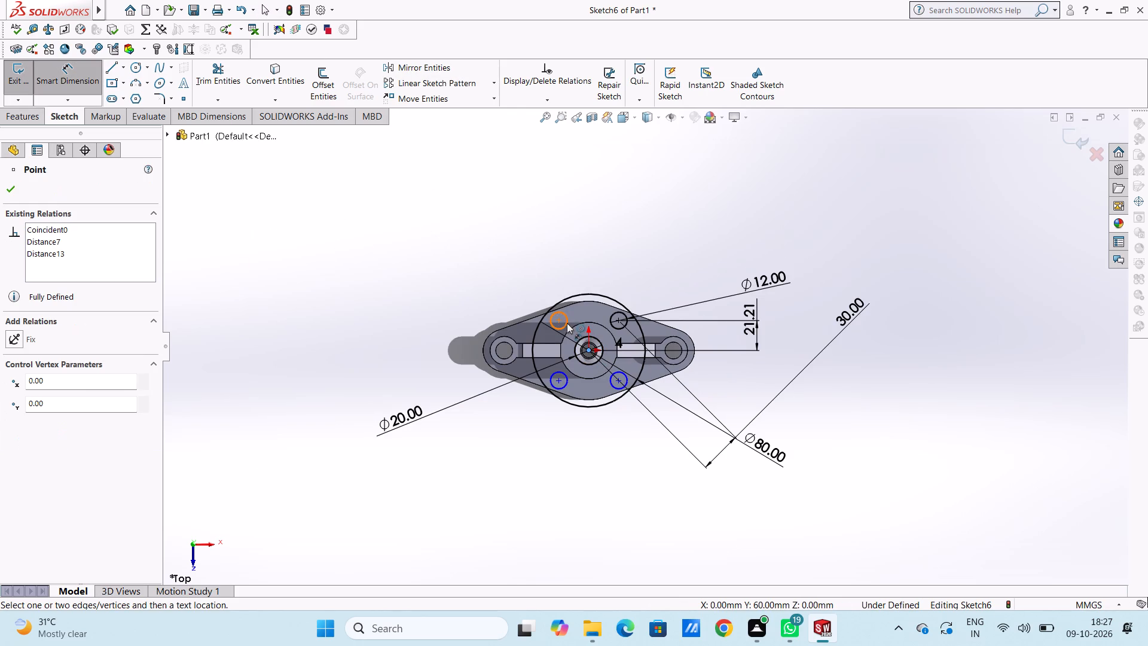
pyautogui.click(559, 322)
pyautogui.click(282, 318)
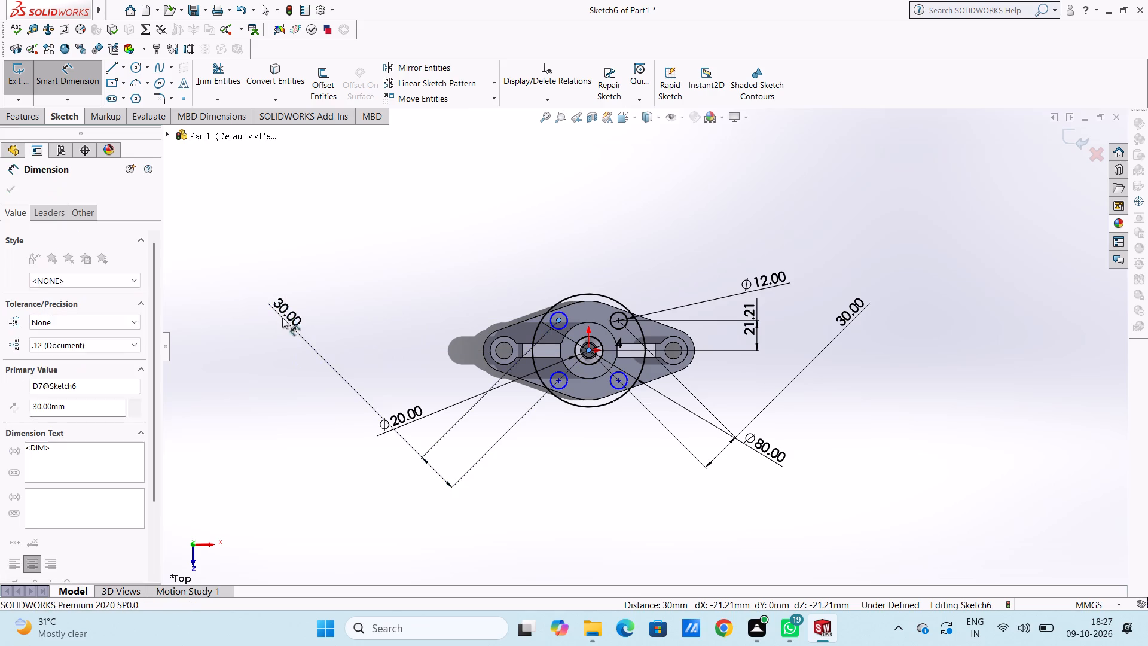
pyautogui.click(228, 302)
pyautogui.click(225, 298)
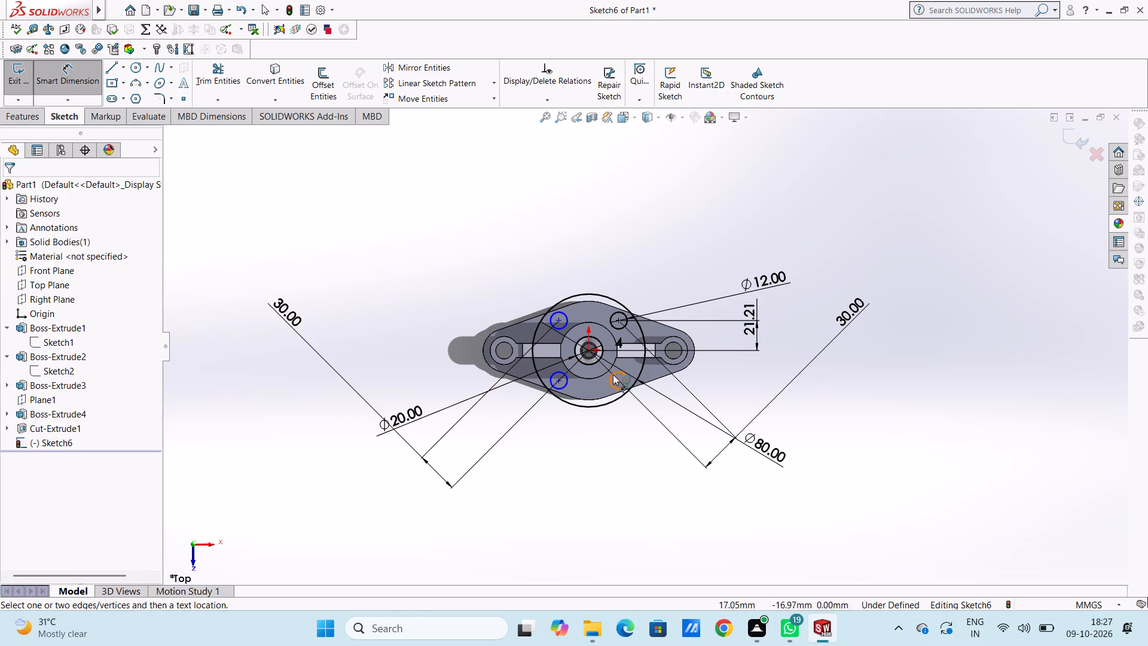
# Dimension the horizontal distance between the origin and the centre of the upper-left patterned circle.
pyautogui.click(589, 352)
pyautogui.click(560, 322)
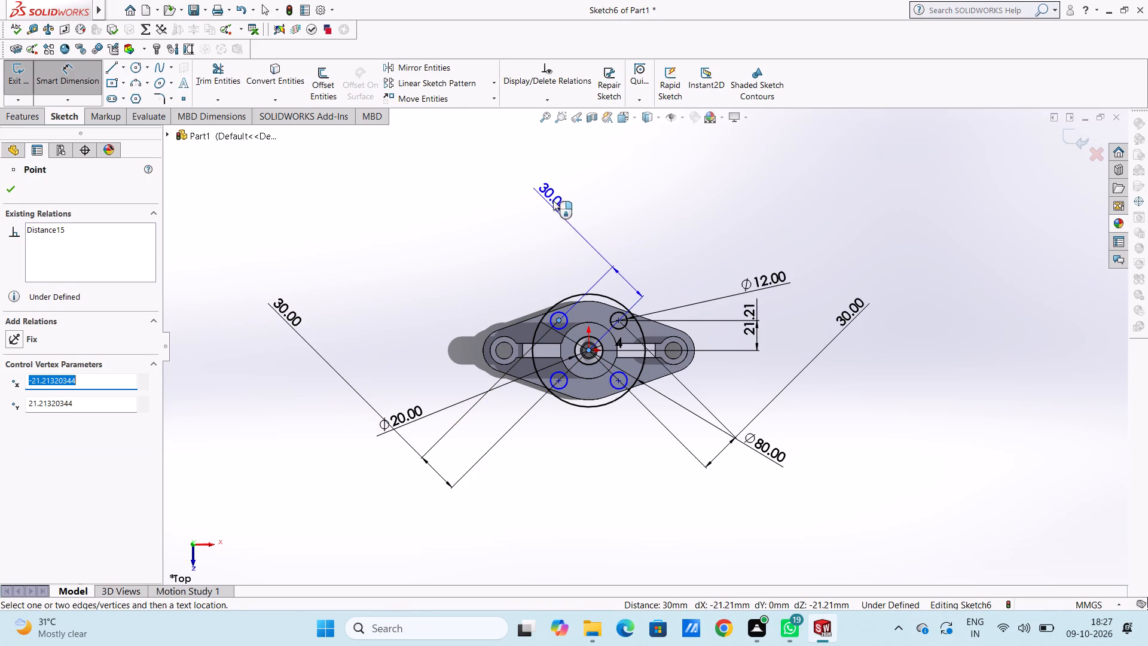
pyautogui.click(574, 195)
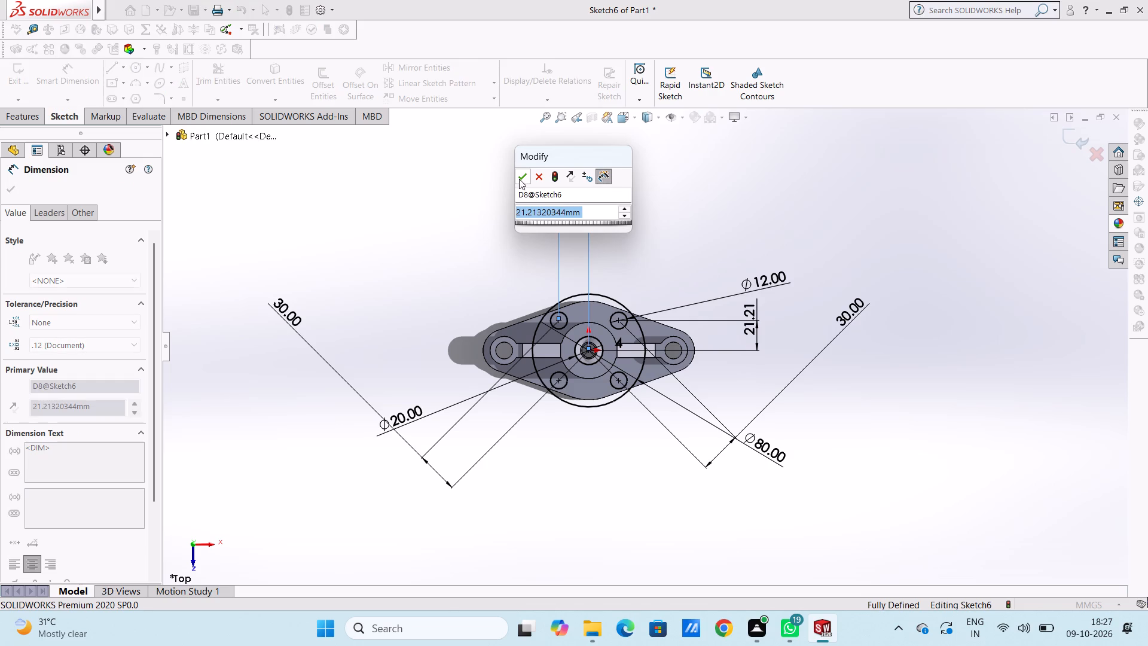
pyautogui.click(521, 178)
pyautogui.click(485, 268)
# Extrude the top flange sketch as a blind boss 16 mm deep, merged with the existing body.
pyautogui.moveTo(450, 355); pyautogui.dragTo(440, 236, button='middle')
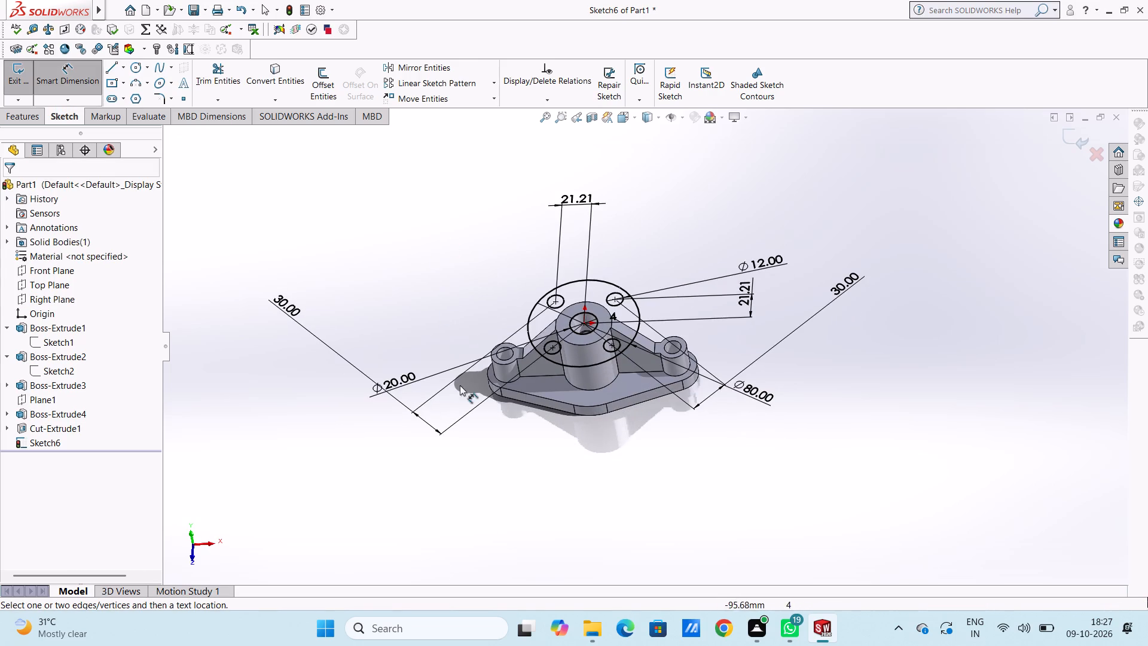
pyautogui.moveTo(448, 447); pyautogui.dragTo(466, 394, button='middle')
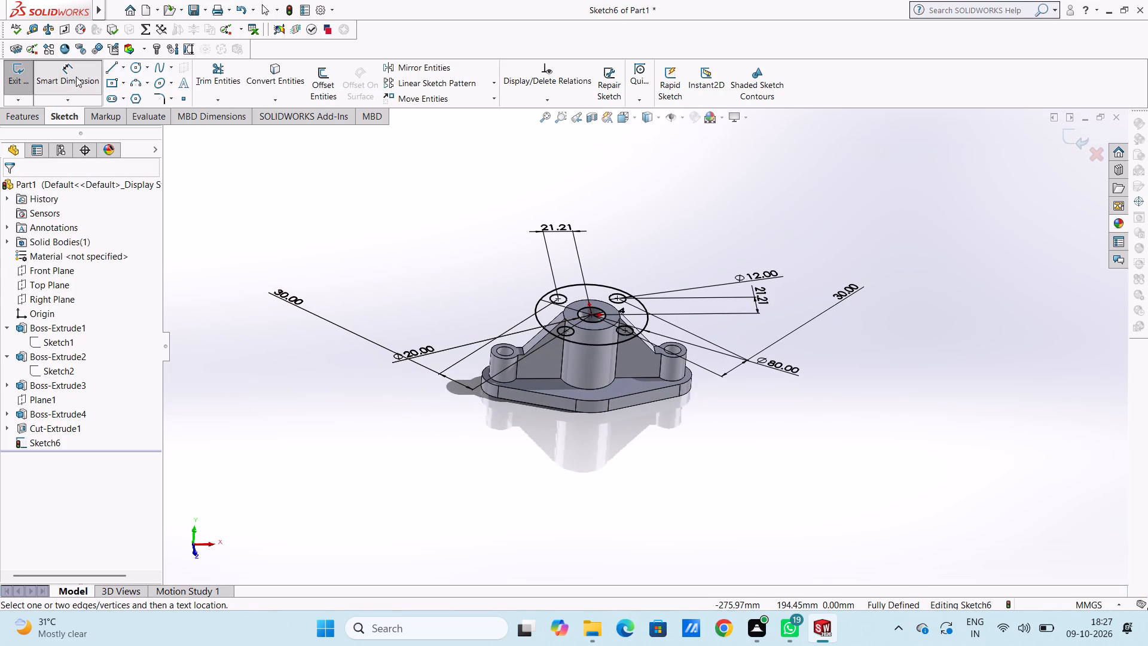
pyautogui.moveTo(76, 77); pyautogui.dragTo(75, 90)
pyautogui.click(21, 109)
pyautogui.click(28, 84)
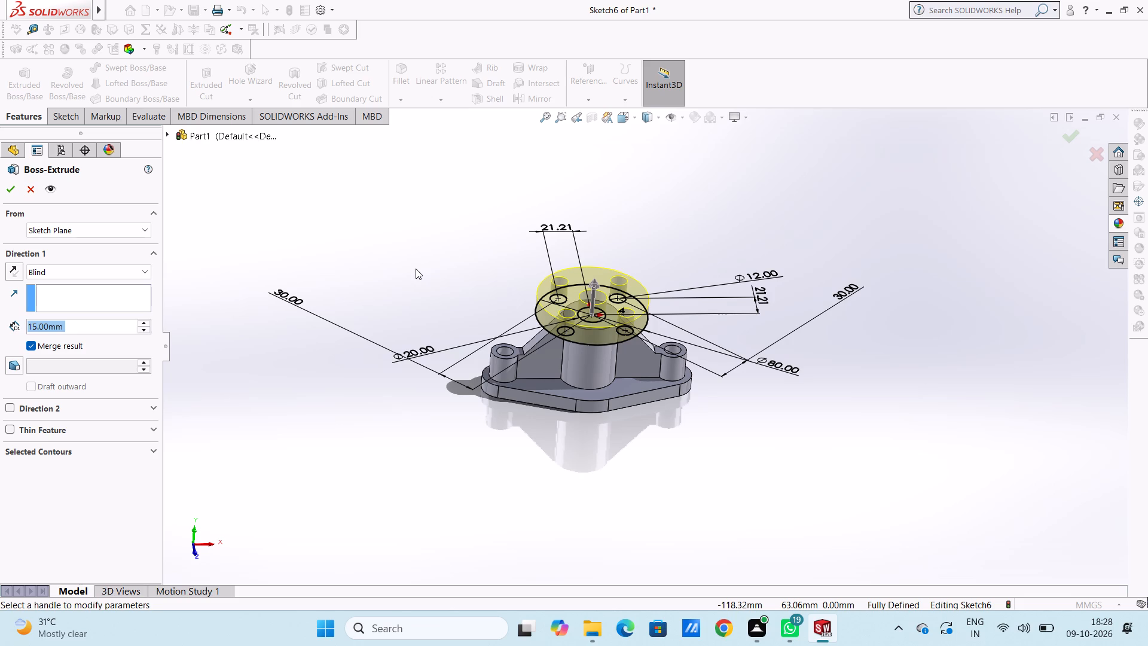
pyautogui.write('16')
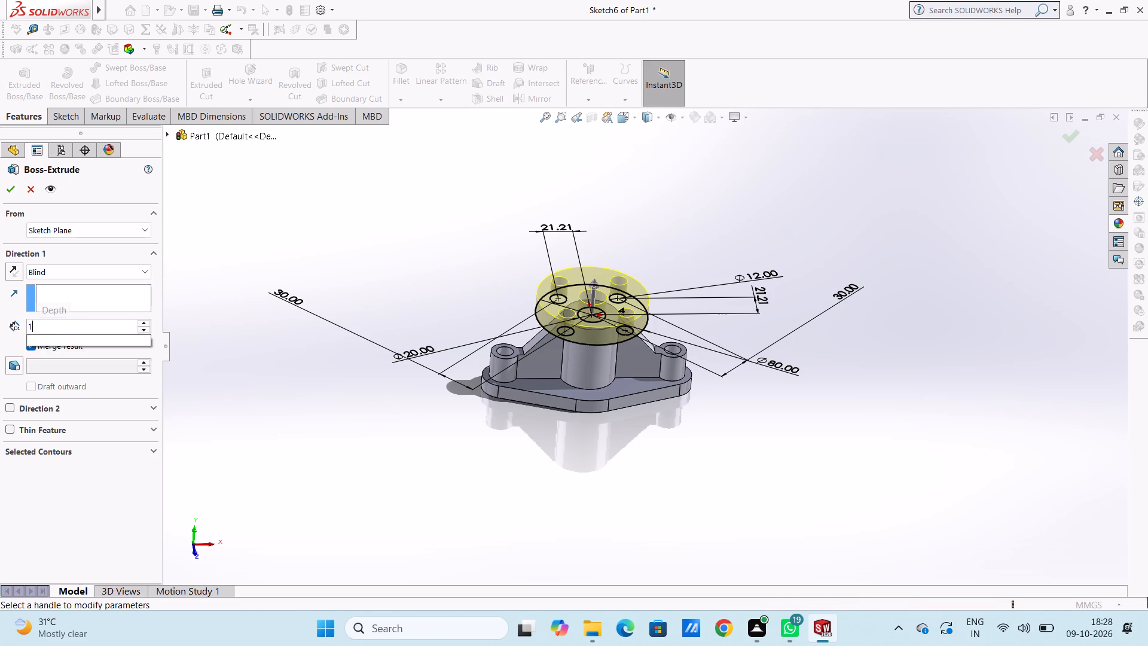
pyautogui.press('Return')
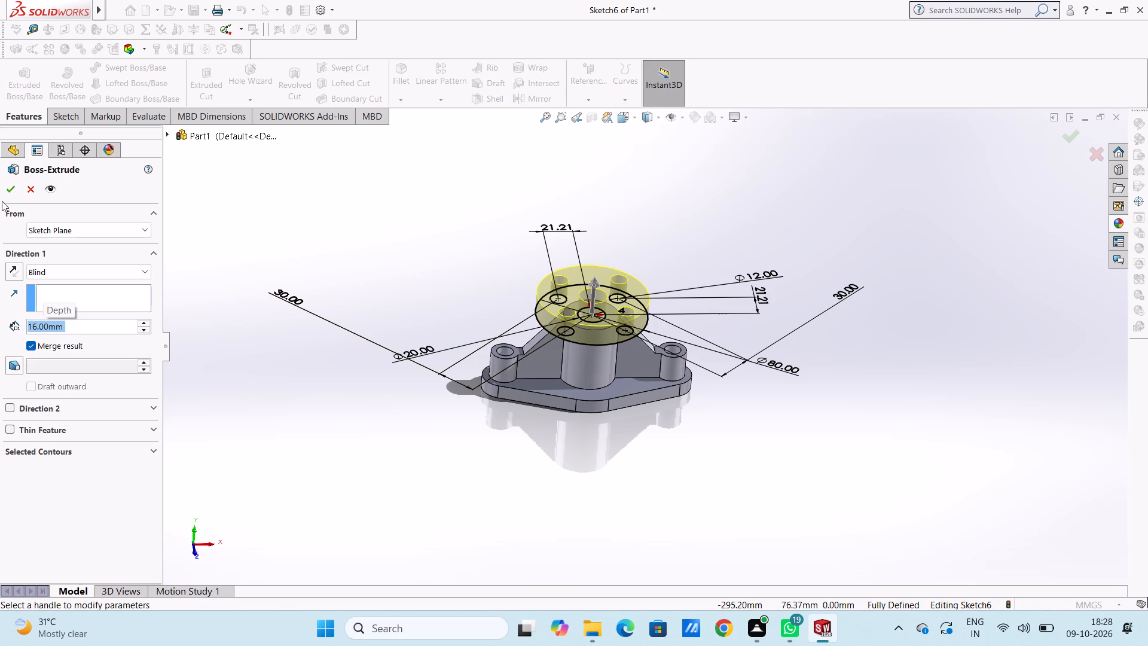
pyautogui.click(7, 193)
pyautogui.click(267, 245)
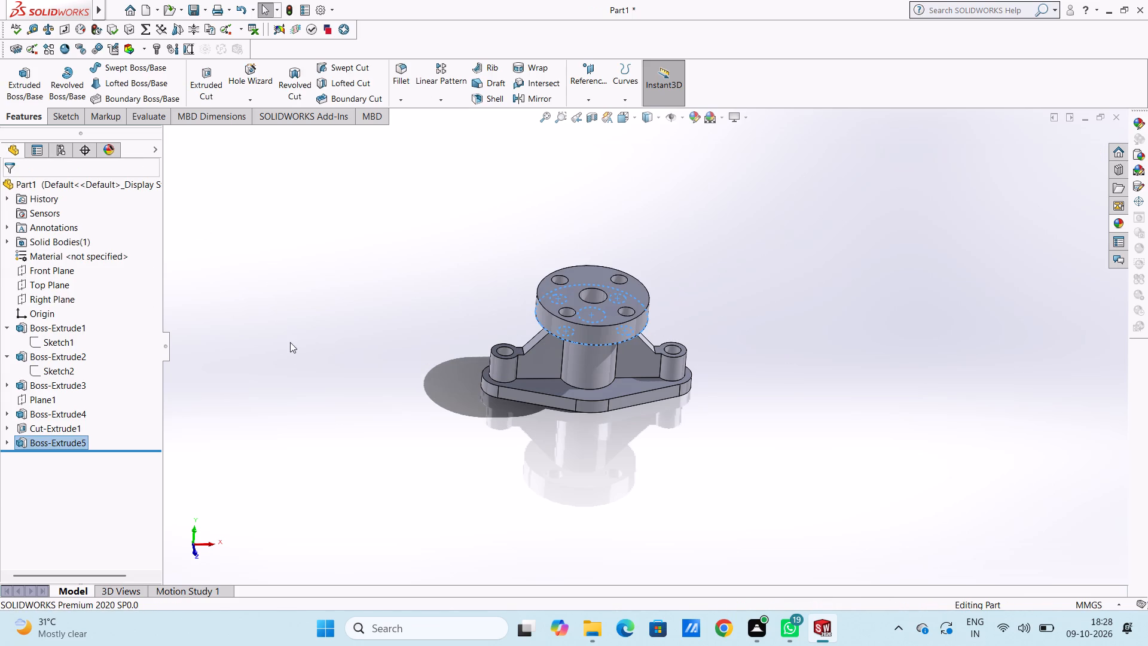
# Examine the finished part from below and from the sides, finishing in the isometric view.
pyautogui.moveTo(290, 343); pyautogui.dragTo(384, 222, button='middle')
pyautogui.scroll(1, 319, 306)
pyautogui.scroll(-1, 384, 222)
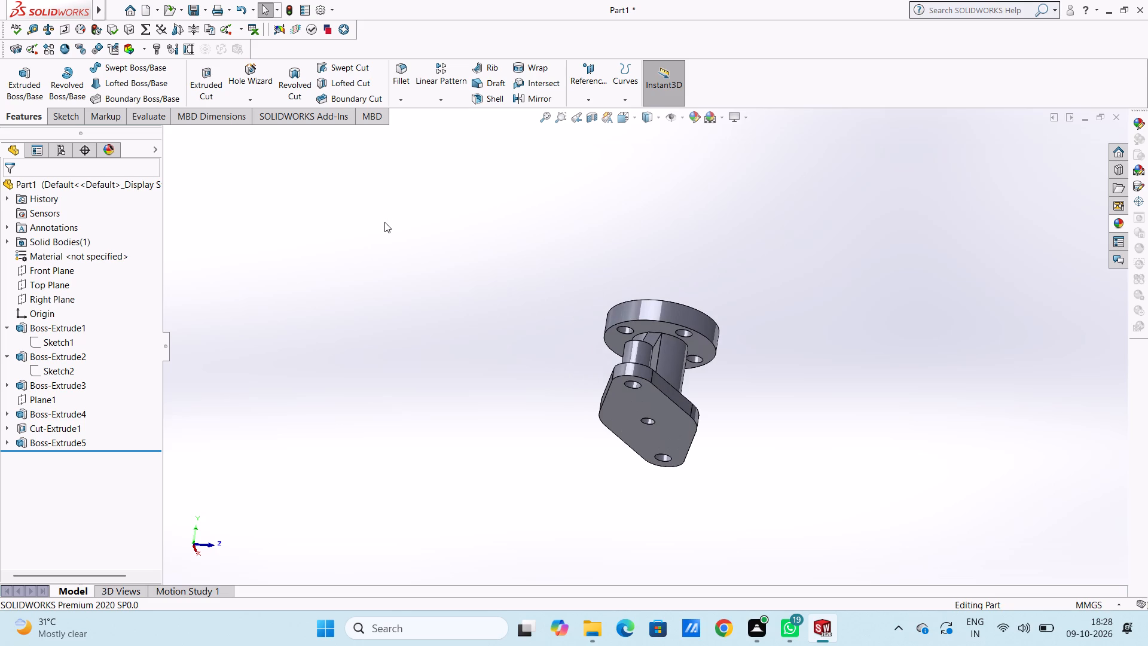
pyautogui.scroll(4, 384, 222)
pyautogui.moveTo(435, 242); pyautogui.dragTo(349, 348, button='middle')
pyautogui.moveTo(389, 385); pyautogui.dragTo(418, 330, button='middle')
pyautogui.moveTo(466, 440); pyautogui.dragTo(474, 337, button='middle')
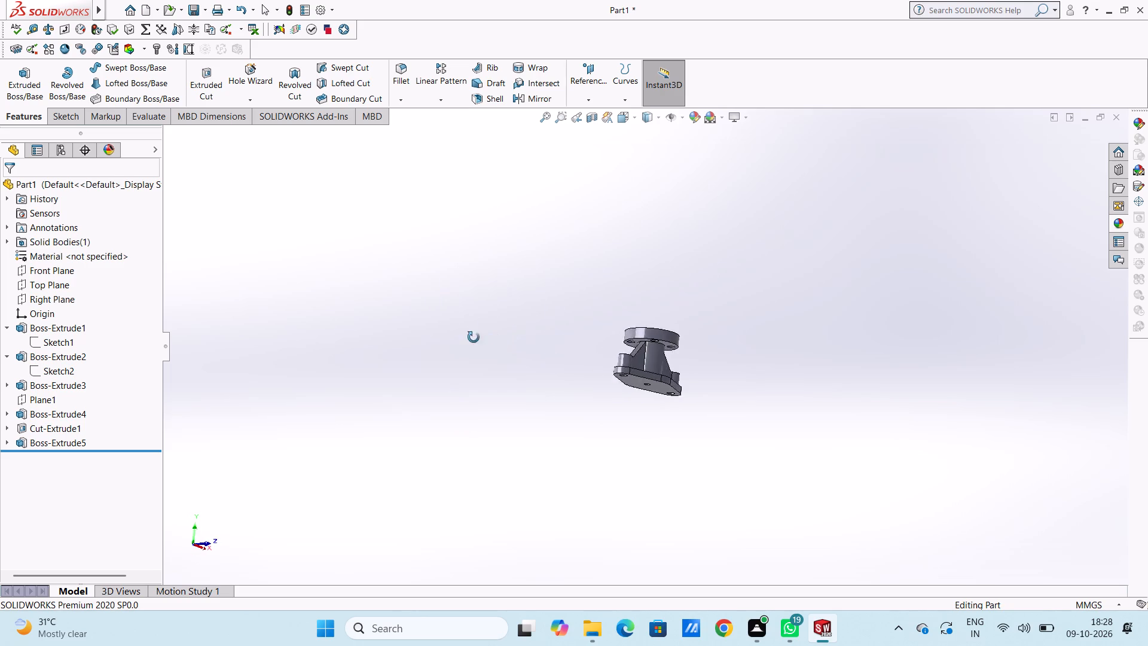
pyautogui.moveTo(474, 337); pyautogui.dragTo(393, 405, button='middle')
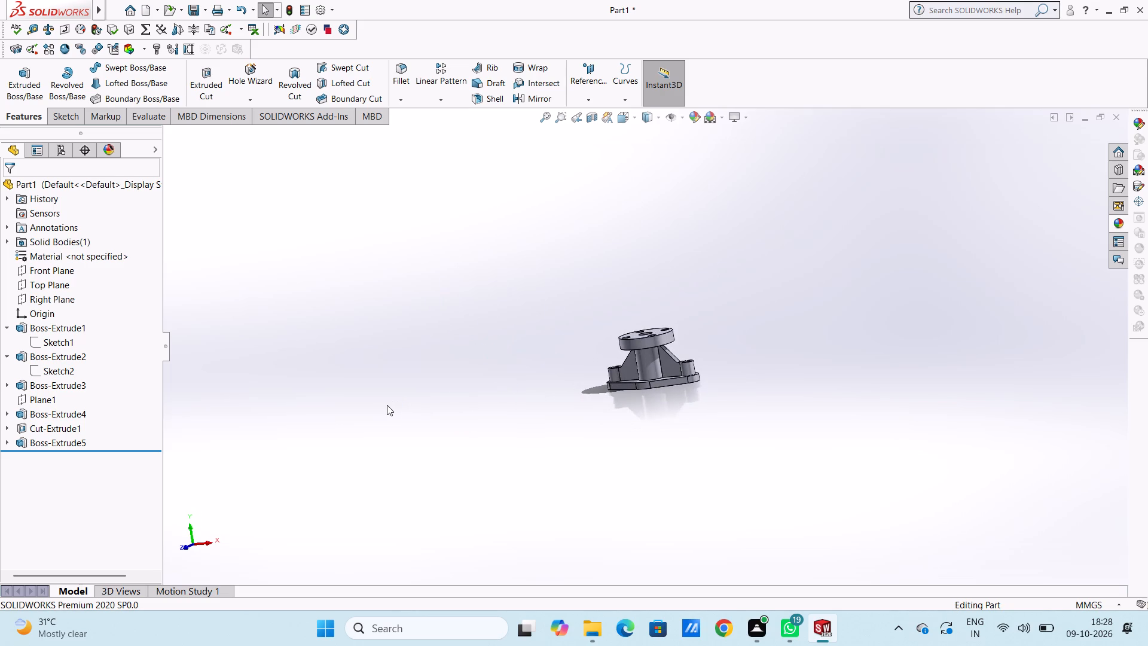
pyautogui.press('Escape')
pyautogui.hotkey('ctrl', '7')
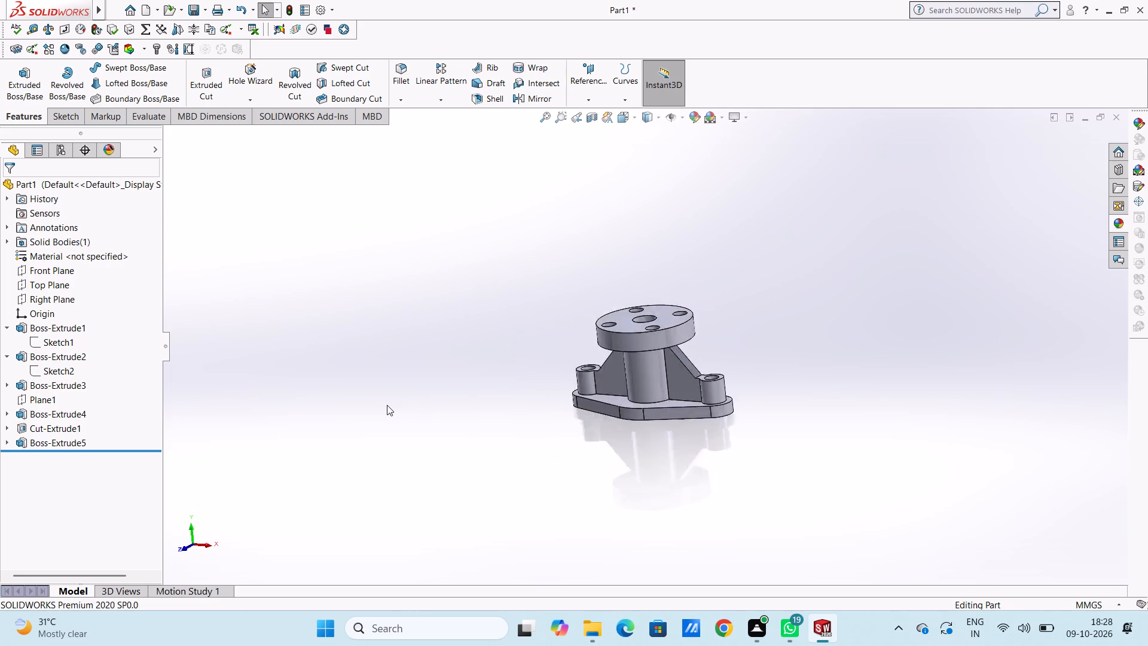
pyautogui.scroll(4, 387, 405)
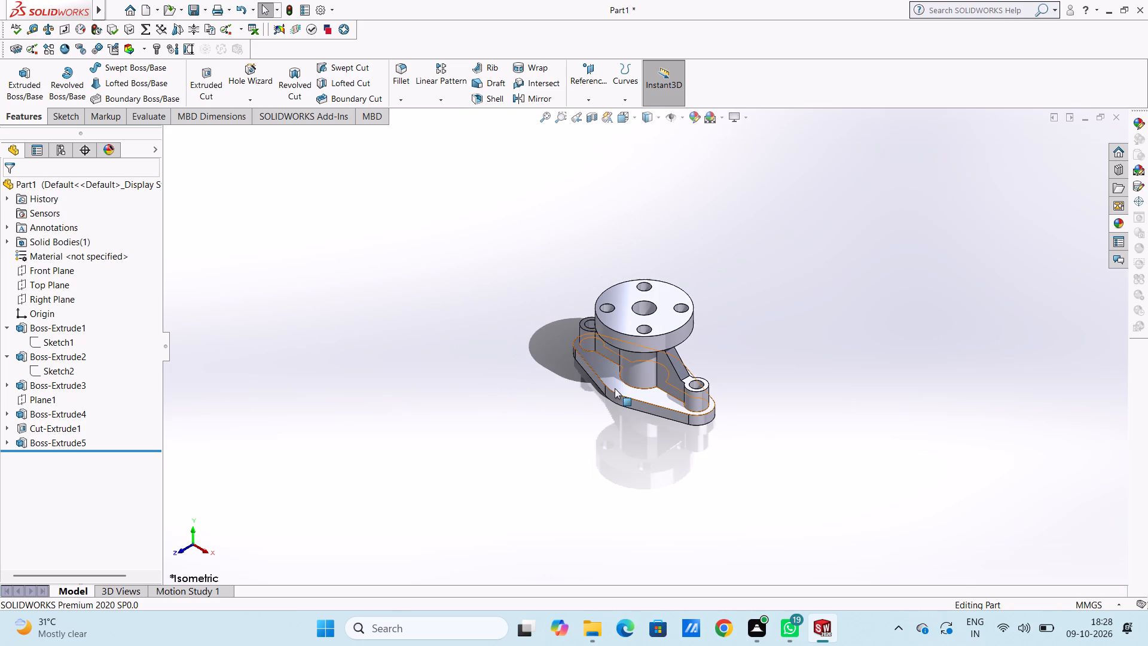
# Colour the whole part pinkish purple with RGB values 204, 89, 192.
pyautogui.click(694, 118)
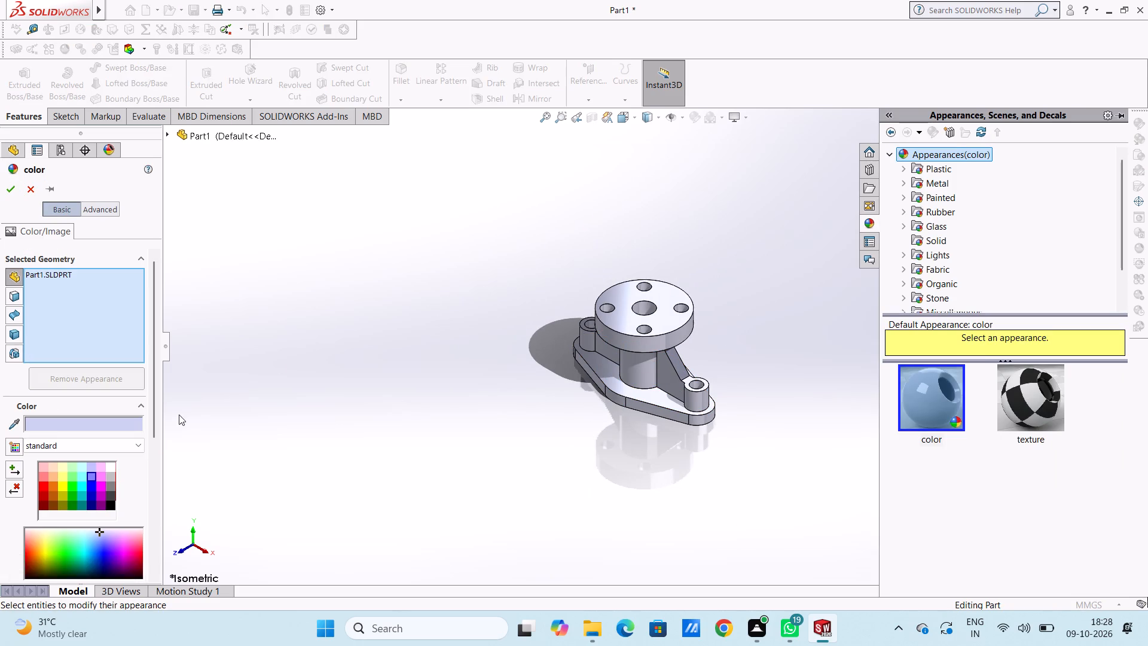
pyautogui.click(44, 474)
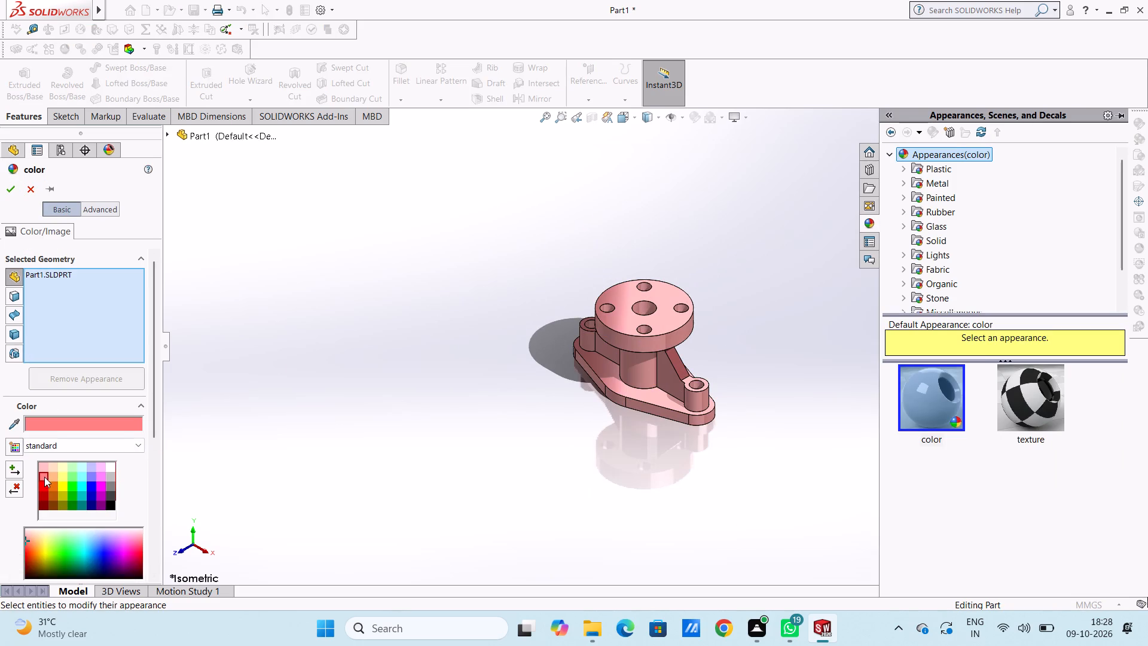
pyautogui.click(124, 559)
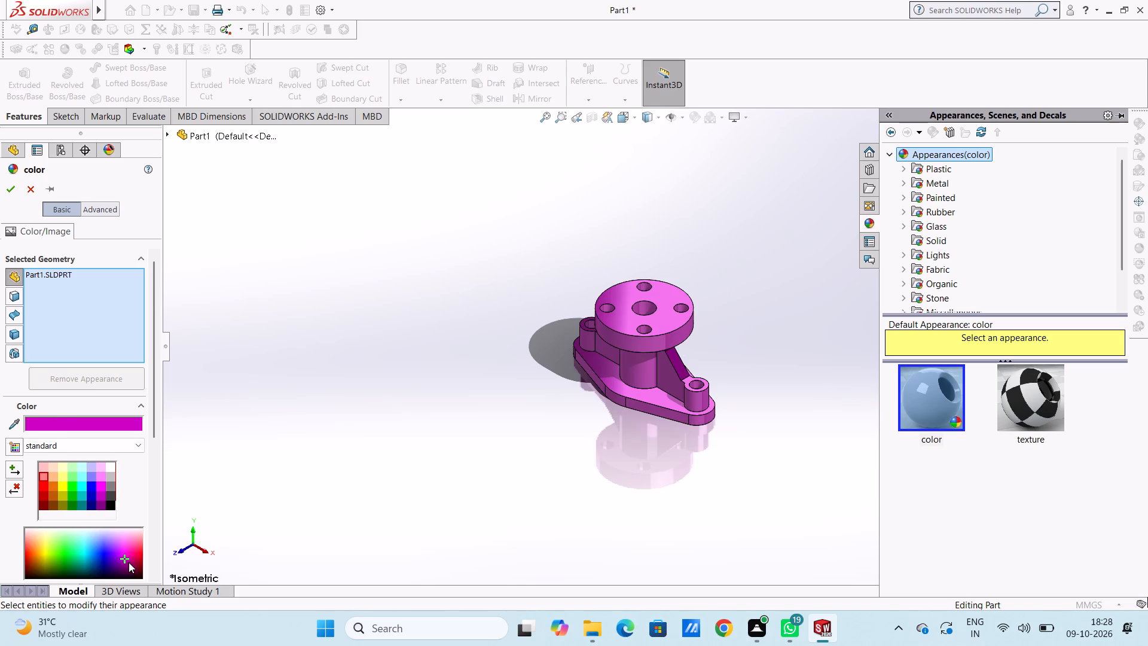
pyautogui.scroll(-1, 129, 562)
pyautogui.click(83, 542)
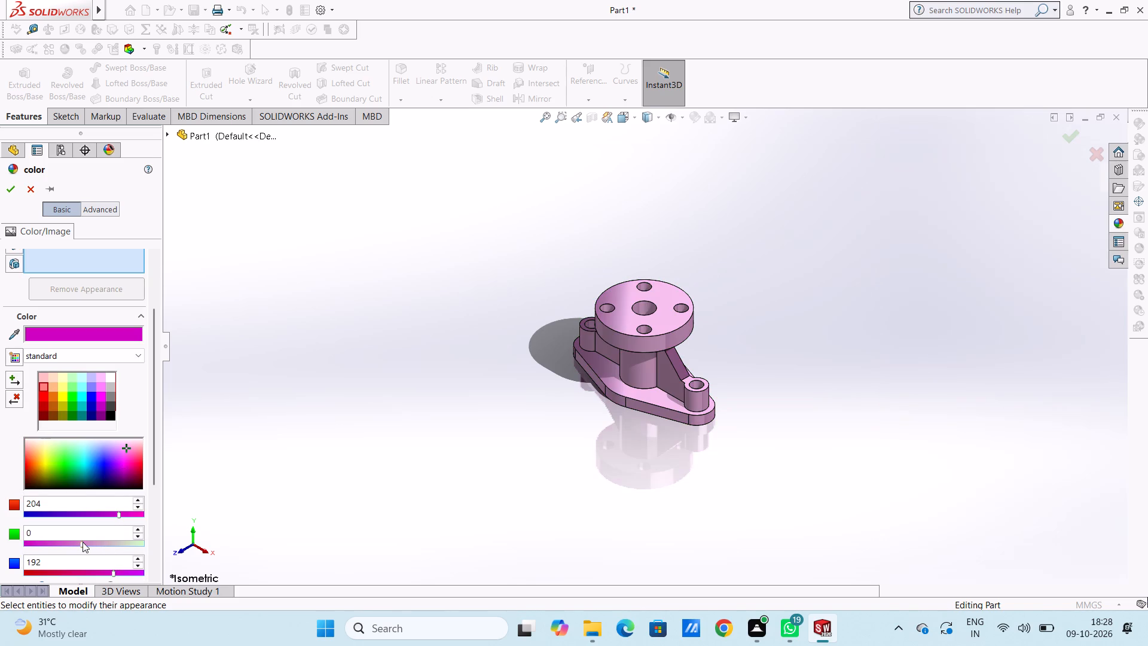
pyautogui.click(66, 539)
pyautogui.click(66, 547)
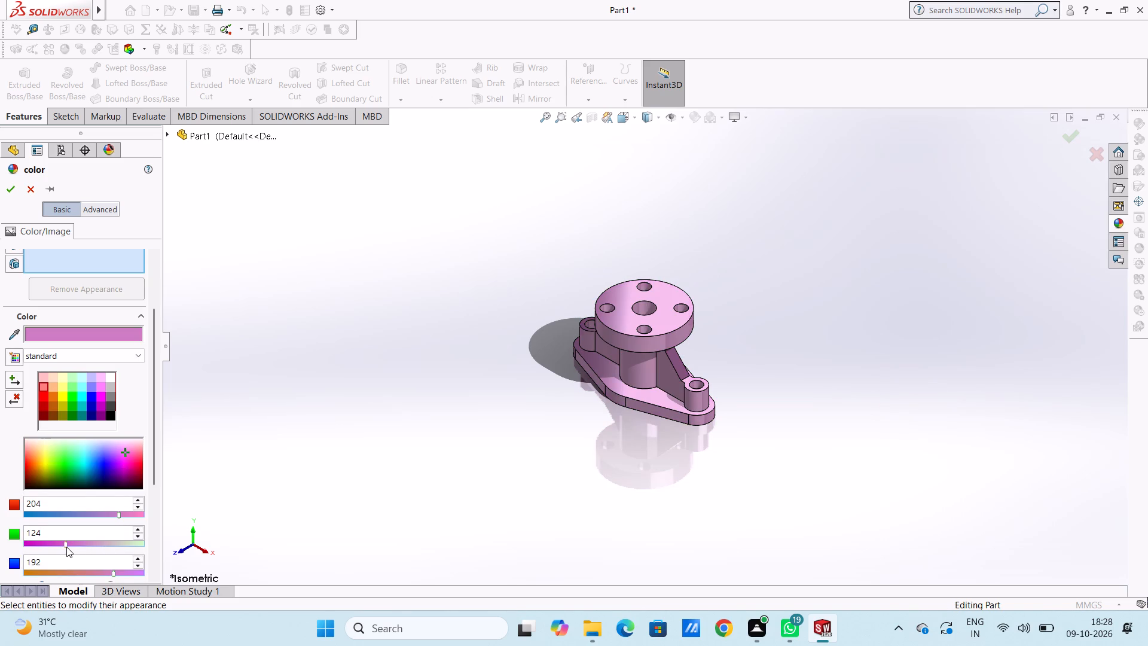
pyautogui.click(17, 190)
# Apply the chromium plate metal appearance to the inner face of the right-hand hole in the top flange.
pyautogui.scroll(-4, 667, 306)
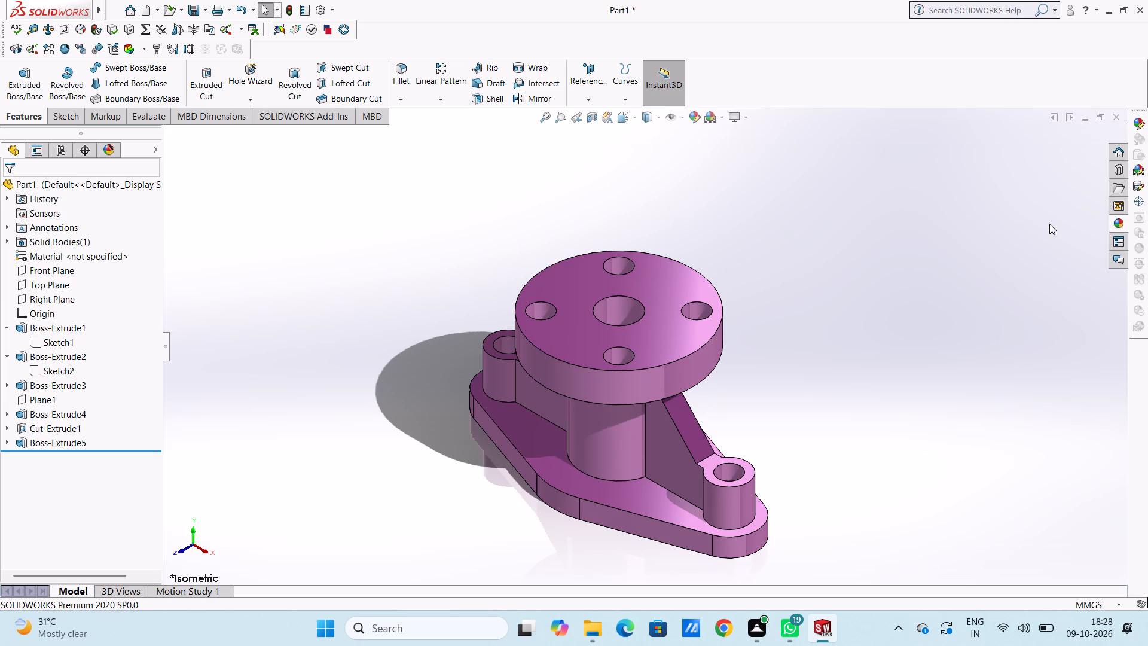
pyautogui.click(1116, 224)
pyautogui.scroll(-3, 724, 339)
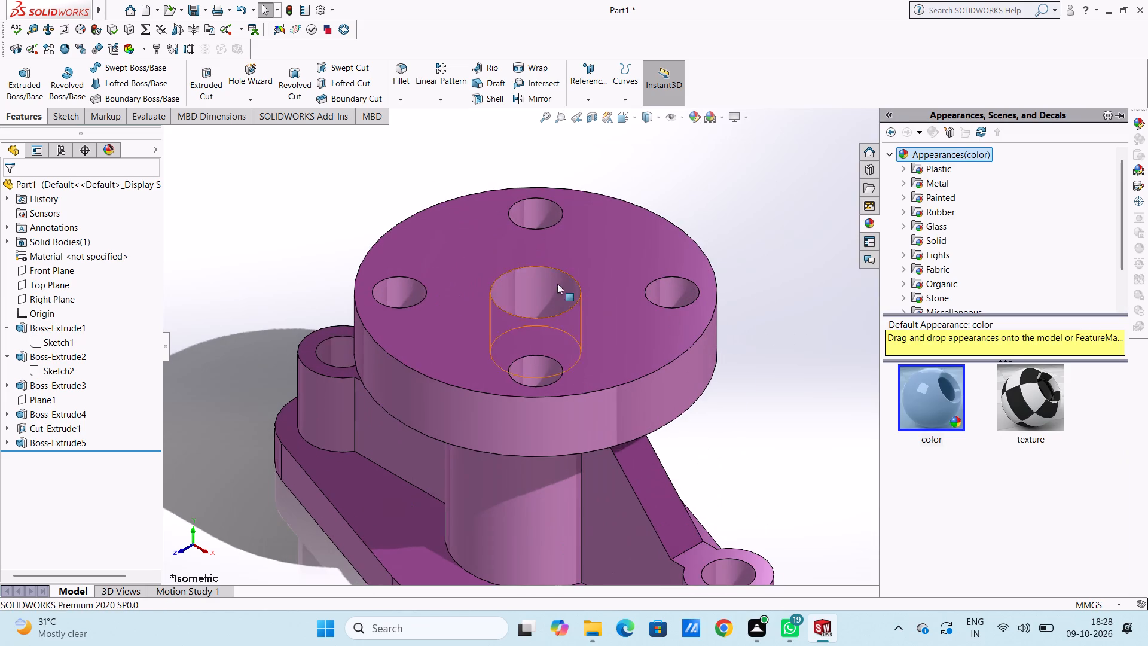
pyautogui.scroll(-2, 561, 289)
pyautogui.click(920, 181)
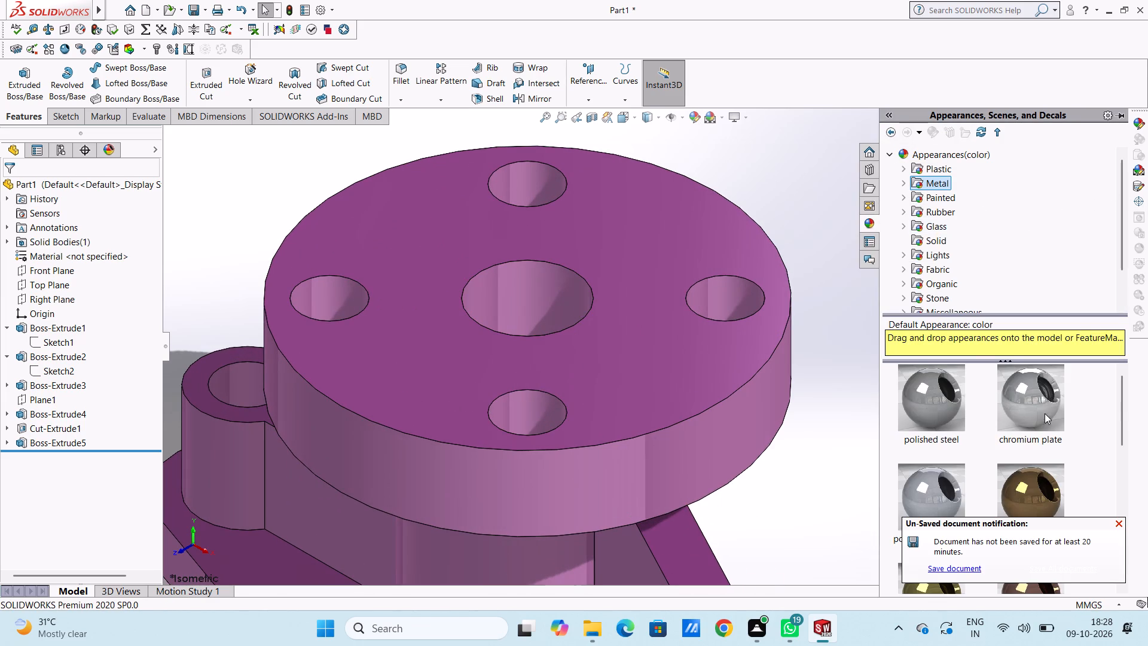
pyautogui.moveTo(1033, 409); pyautogui.dragTo(726, 306)
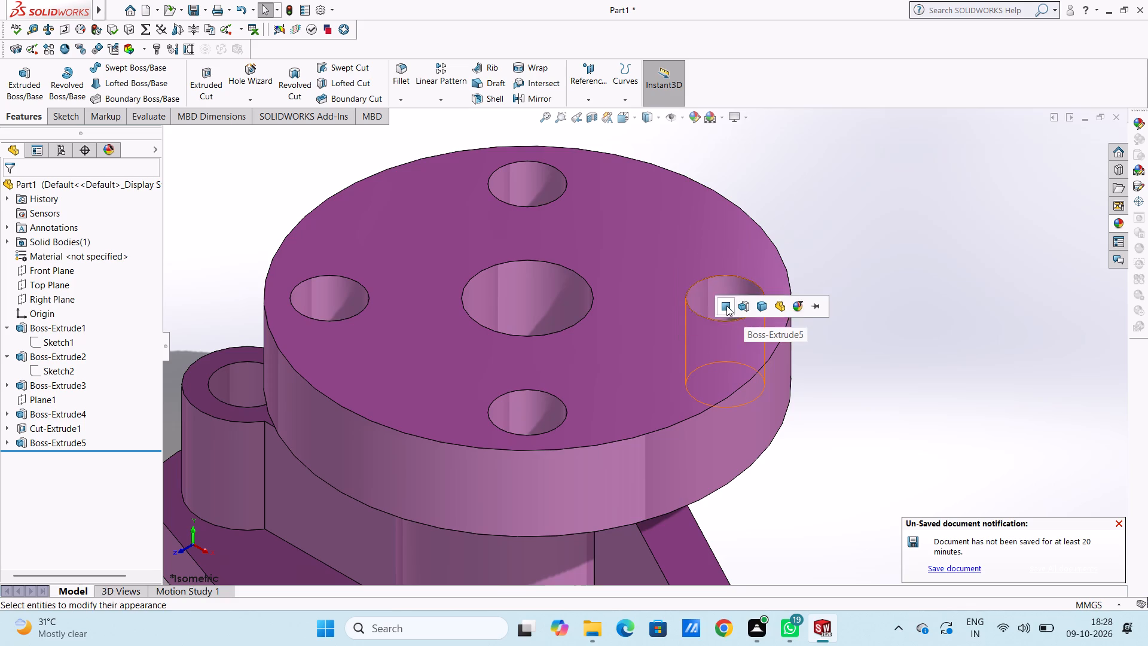
pyautogui.click(726, 306)
# Apply the chromium plate appearance to the inner face of the rear hole in the top flange.
pyautogui.scroll(5, 597, 349)
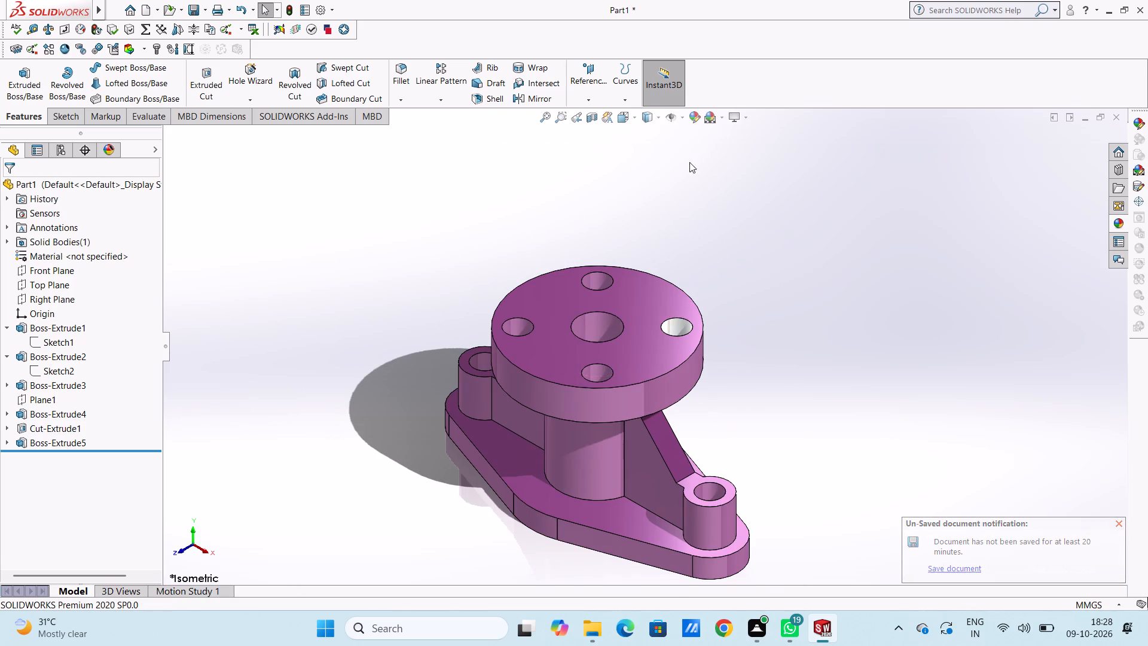
pyautogui.scroll(-3, 576, 281)
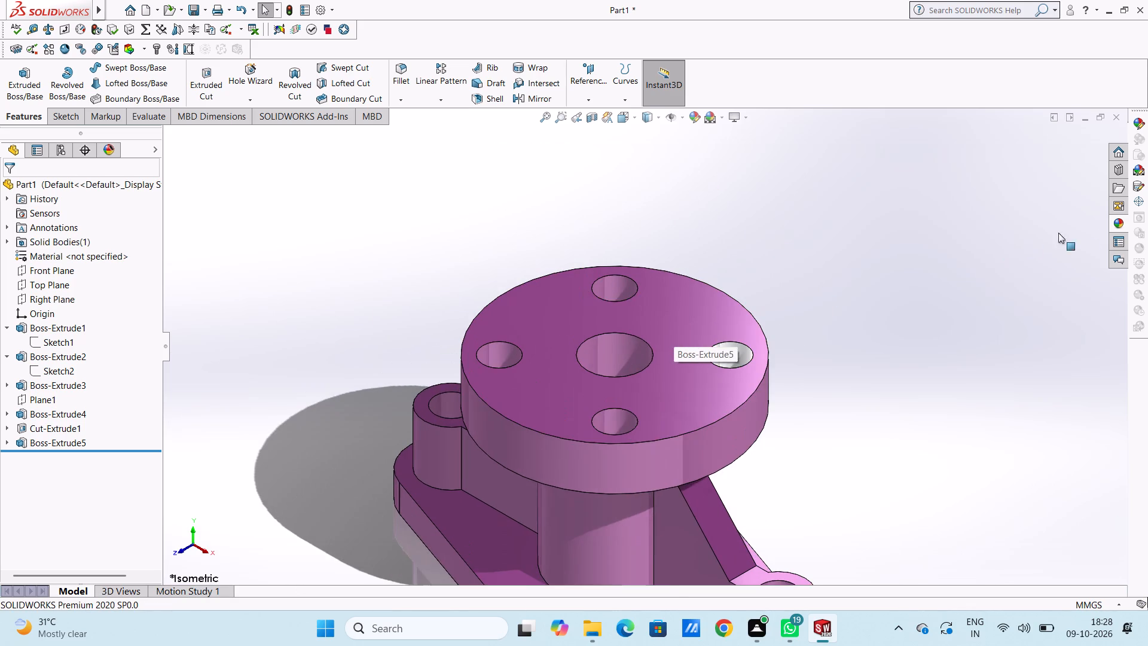
pyautogui.click(1113, 223)
pyautogui.moveTo(1025, 404); pyautogui.dragTo(633, 285)
pyautogui.click(630, 290)
# Apply the chromium plate appearance to the inner face of the front hole in the top flange.
pyautogui.scroll(1, 625, 392)
pyautogui.scroll(-4, 619, 389)
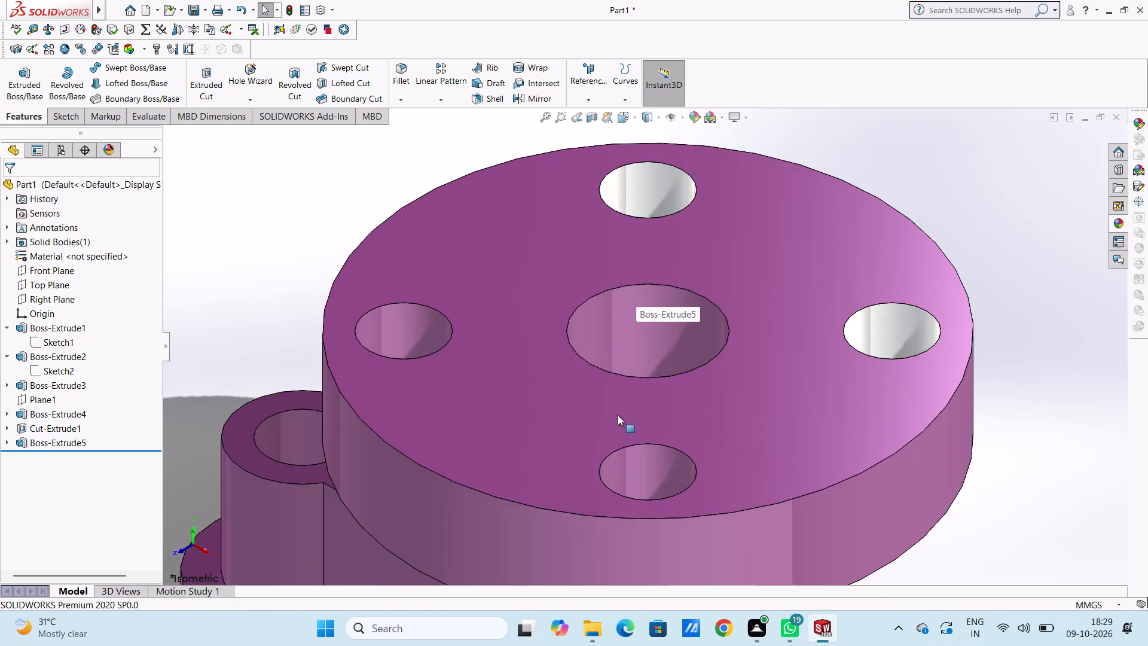
pyautogui.scroll(-3, 628, 499)
pyautogui.click(1120, 223)
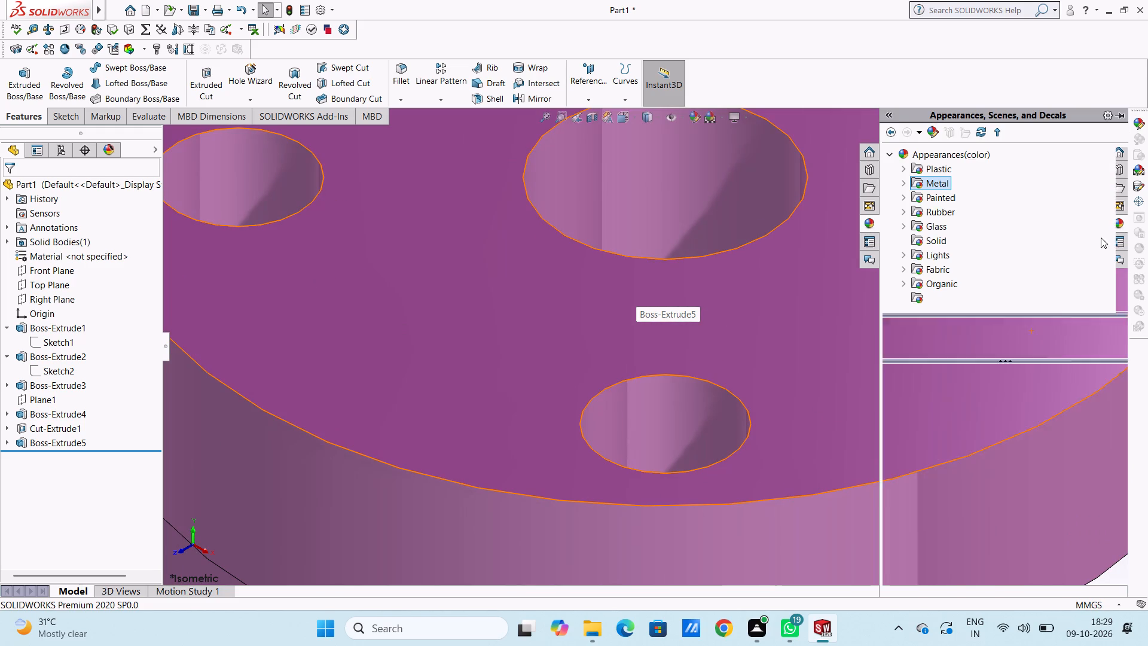
pyautogui.moveTo(1033, 395); pyautogui.dragTo(654, 407)
pyautogui.click(654, 407)
# Apply the chromium plate appearance to the inner face of the left-hand hole in the top flange.
pyautogui.scroll(2, 654, 409)
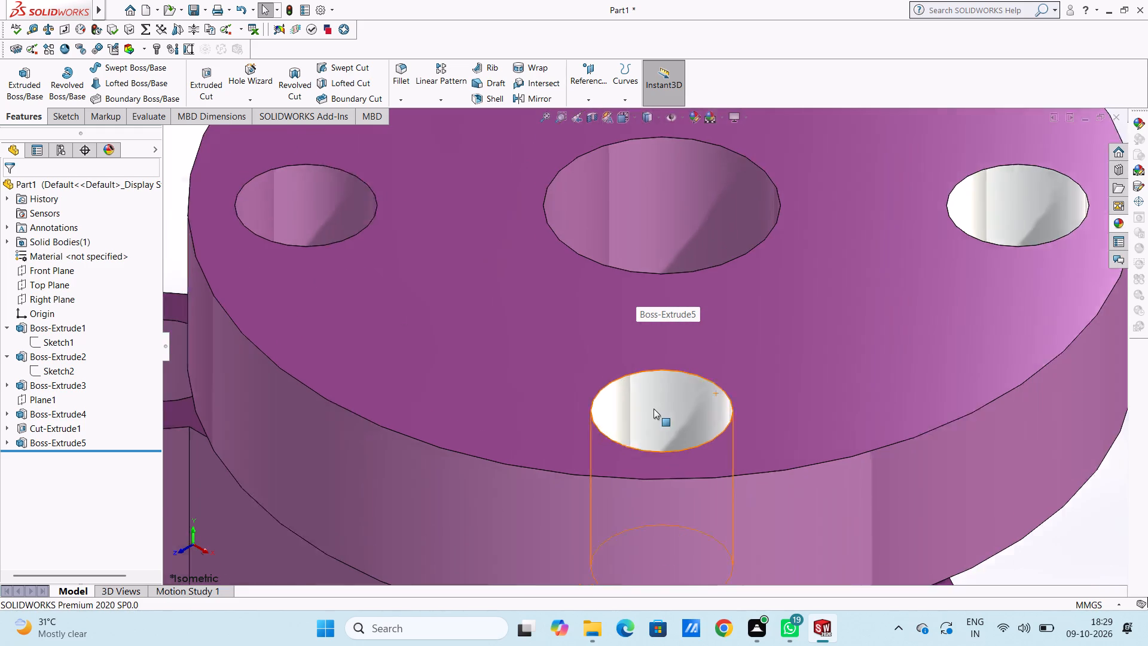
pyautogui.scroll(7, 654, 409)
pyautogui.scroll(-3, 531, 282)
pyautogui.scroll(-1, 589, 361)
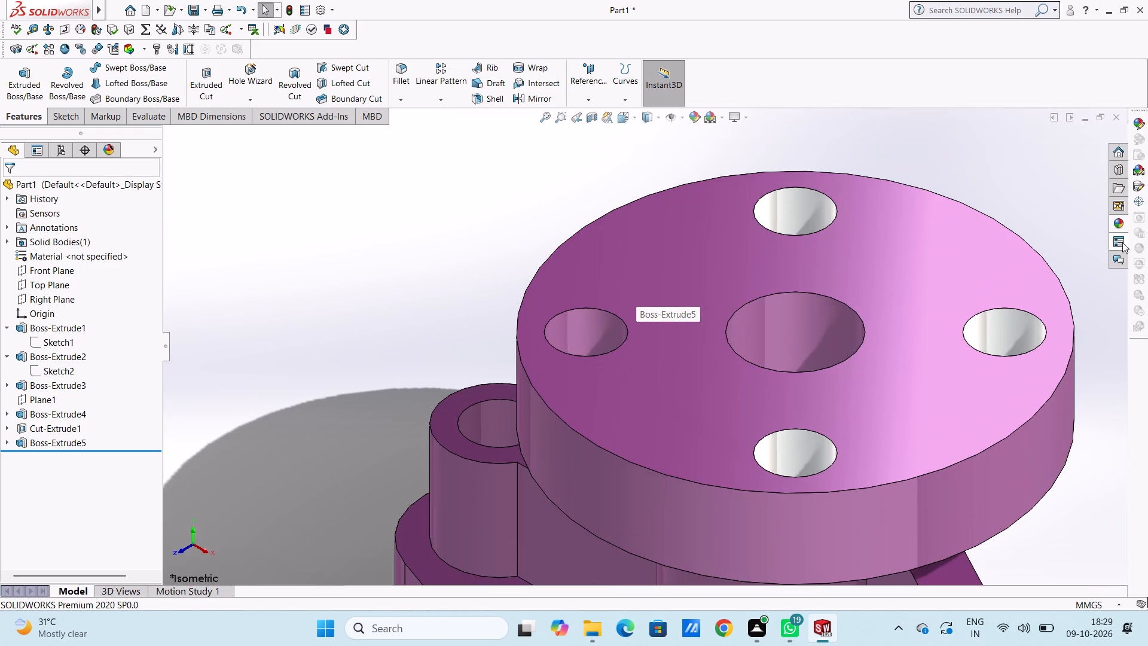
pyautogui.click(1115, 221)
pyautogui.moveTo(1038, 398); pyautogui.dragTo(618, 326)
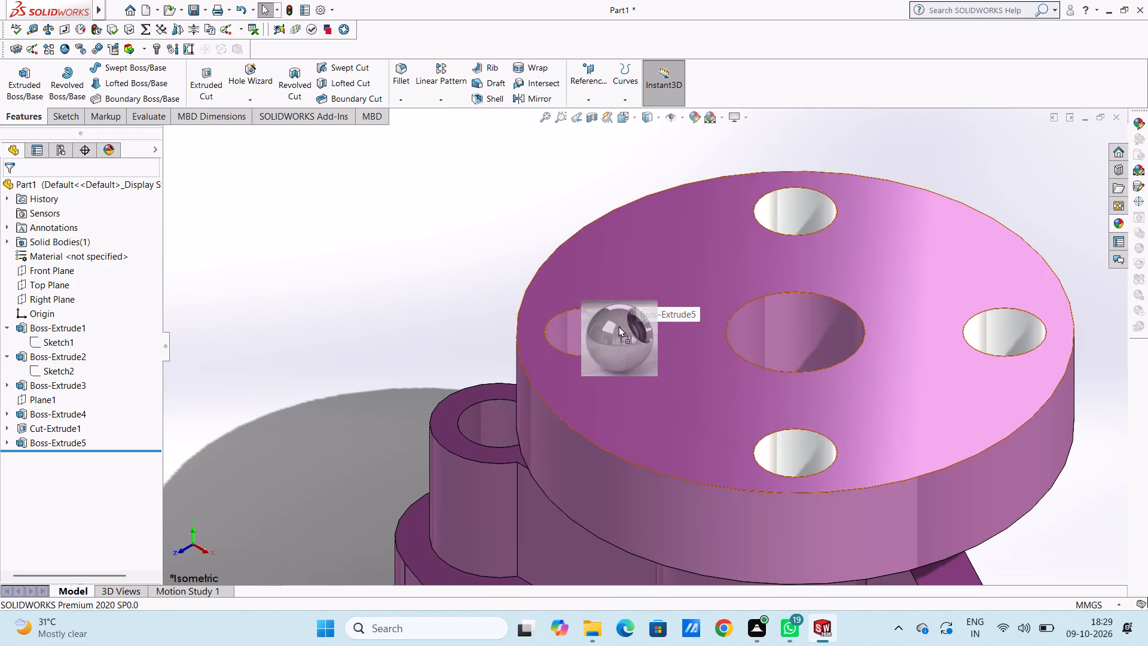
pyautogui.moveTo(618, 326); pyautogui.dragTo(600, 325)
pyautogui.click(600, 325)
# Apply the chromium plate appearance to the inner face of the central bore in the top flange.
pyautogui.scroll(2, 744, 352)
pyautogui.scroll(-3, 750, 360)
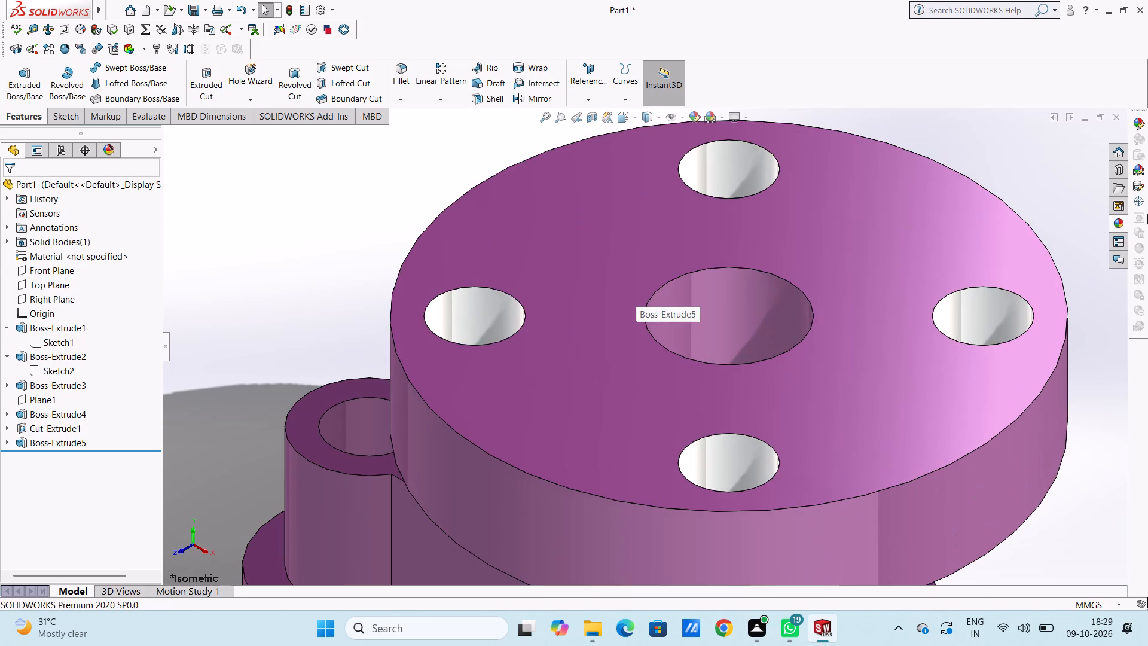
pyautogui.click(1117, 221)
pyautogui.moveTo(1018, 419); pyautogui.dragTo(881, 368)
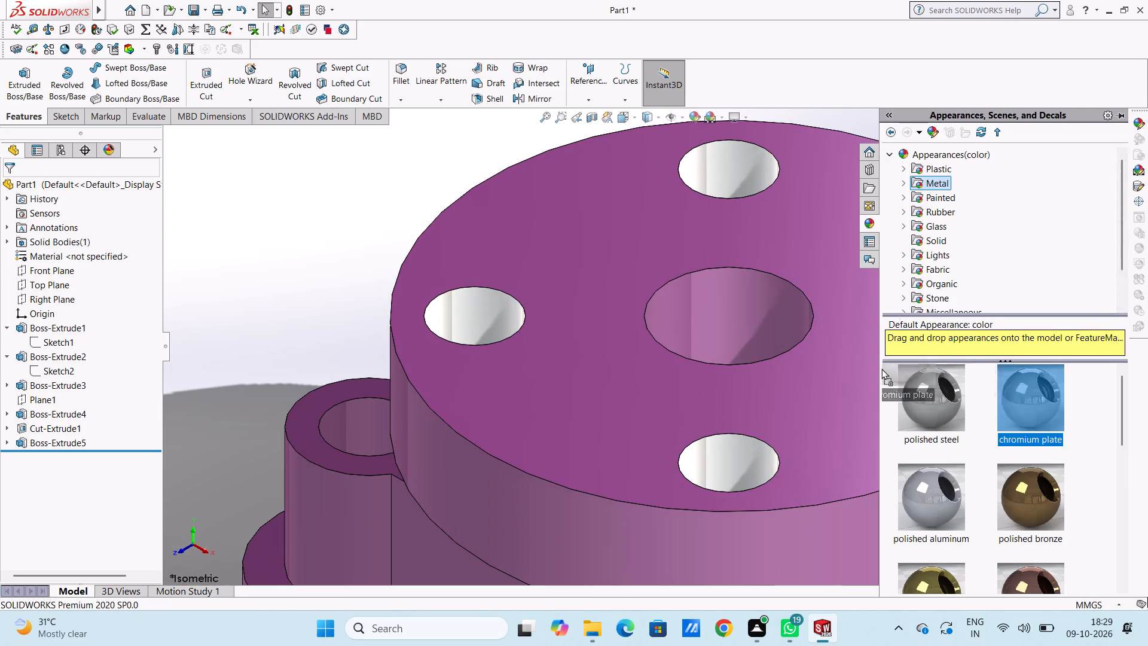
pyautogui.moveTo(881, 368); pyautogui.dragTo(741, 327)
pyautogui.click(741, 327)
# Apply the chromium plate appearance to the bore face of the right-hand side boss on the base plate.
pyautogui.scroll(9, 741, 336)
pyautogui.scroll(-1, 726, 436)
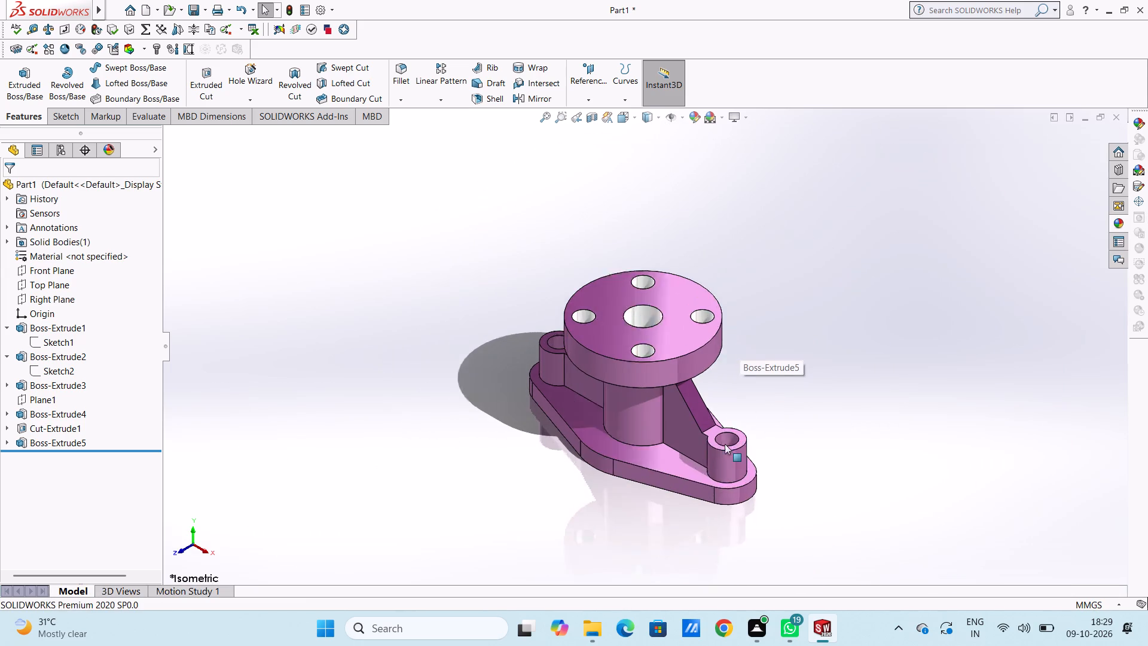
pyautogui.scroll(-2, 725, 444)
pyautogui.scroll(-5, 660, 444)
pyautogui.click(1118, 223)
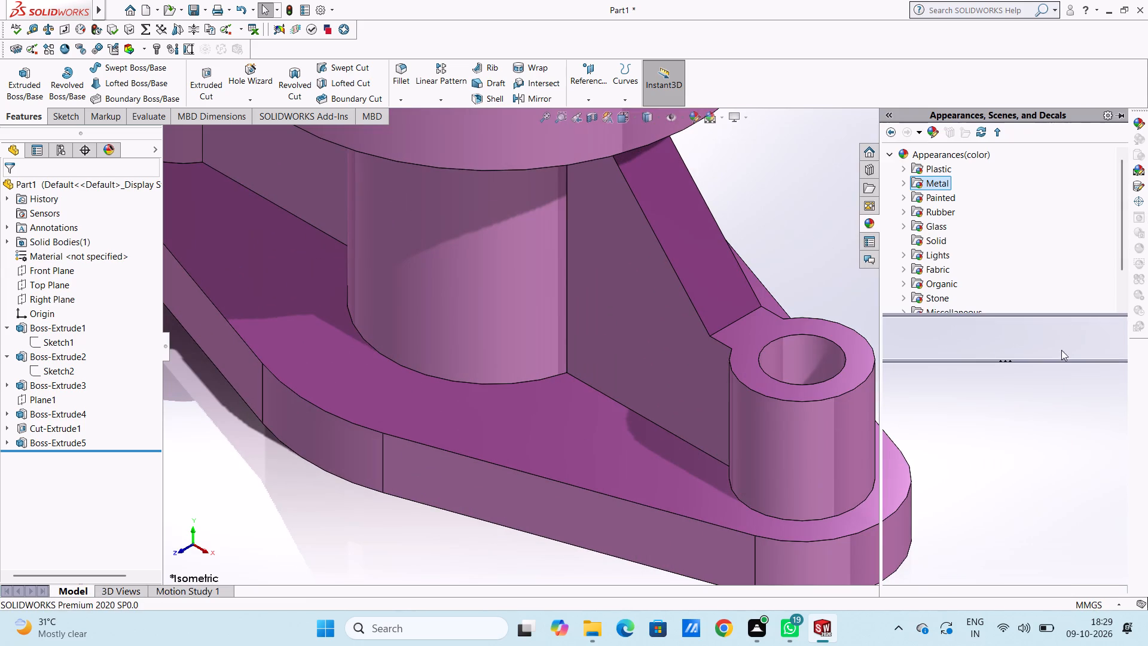
pyautogui.moveTo(1037, 394); pyautogui.dragTo(789, 352)
pyautogui.click(789, 352)
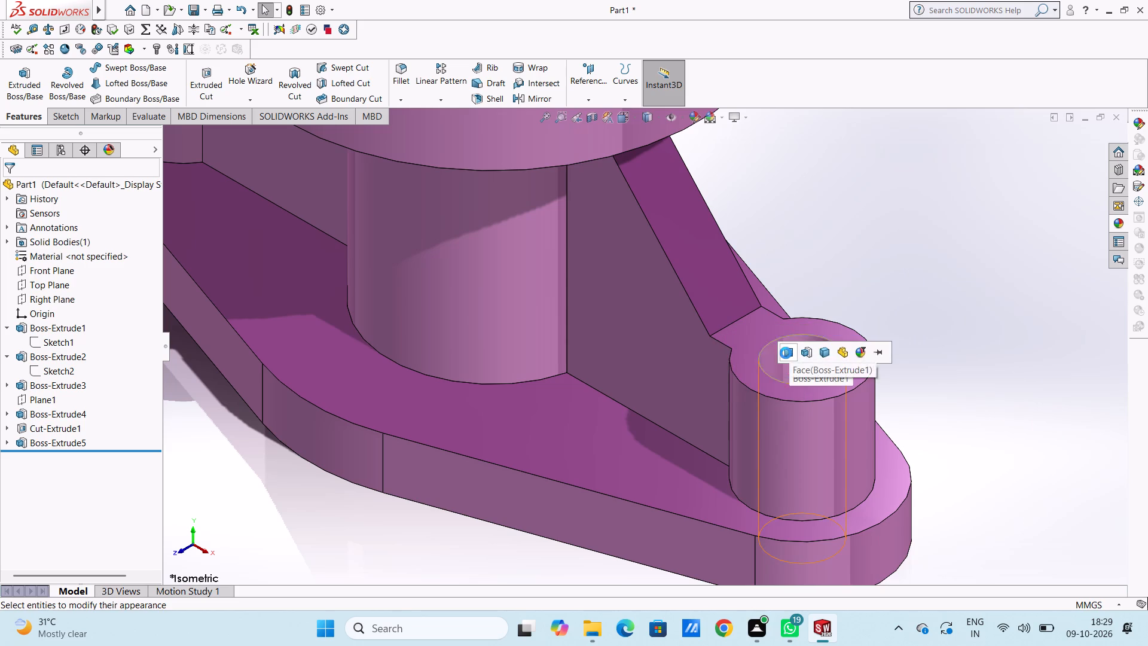
# Apply the chromium plate appearance to the bore face of the left-hand side boss on the base plate.
pyautogui.scroll(8, 786, 353)
pyautogui.moveTo(515, 302); pyautogui.dragTo(642, 471, button='middle')
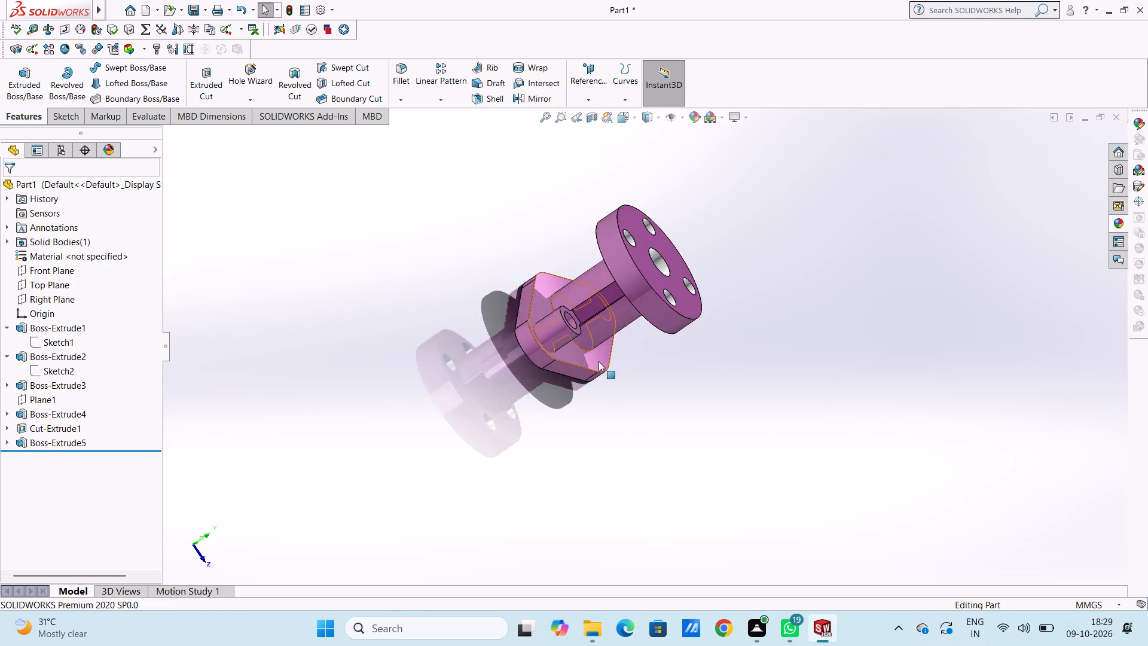
pyautogui.moveTo(598, 361); pyautogui.dragTo(536, 355, button='middle')
pyautogui.scroll(-7, 523, 321)
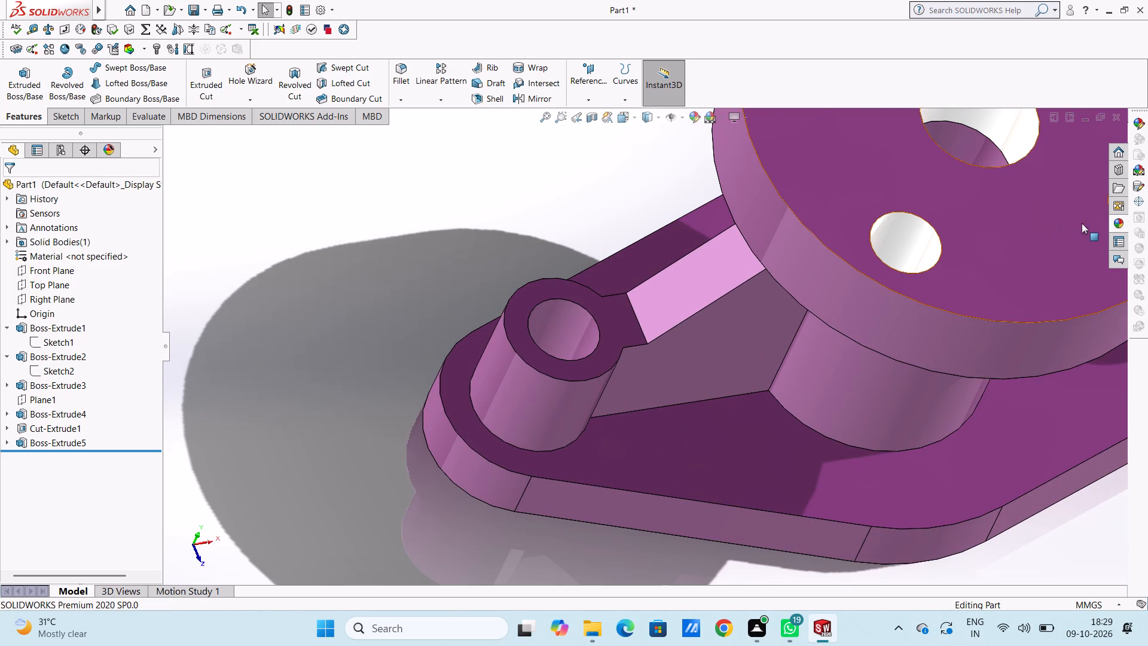
pyautogui.click(1112, 221)
pyautogui.moveTo(1037, 407); pyautogui.dragTo(665, 342)
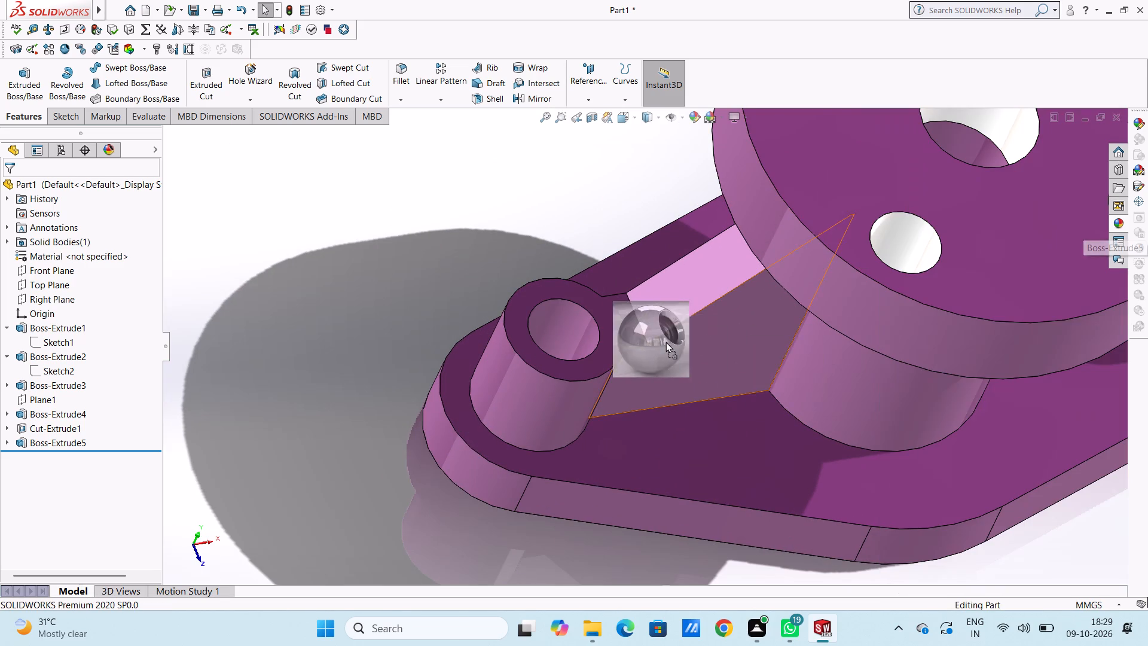
pyautogui.moveTo(665, 342); pyautogui.dragTo(578, 331)
pyautogui.click(578, 331)
pyautogui.scroll(6, 458, 312)
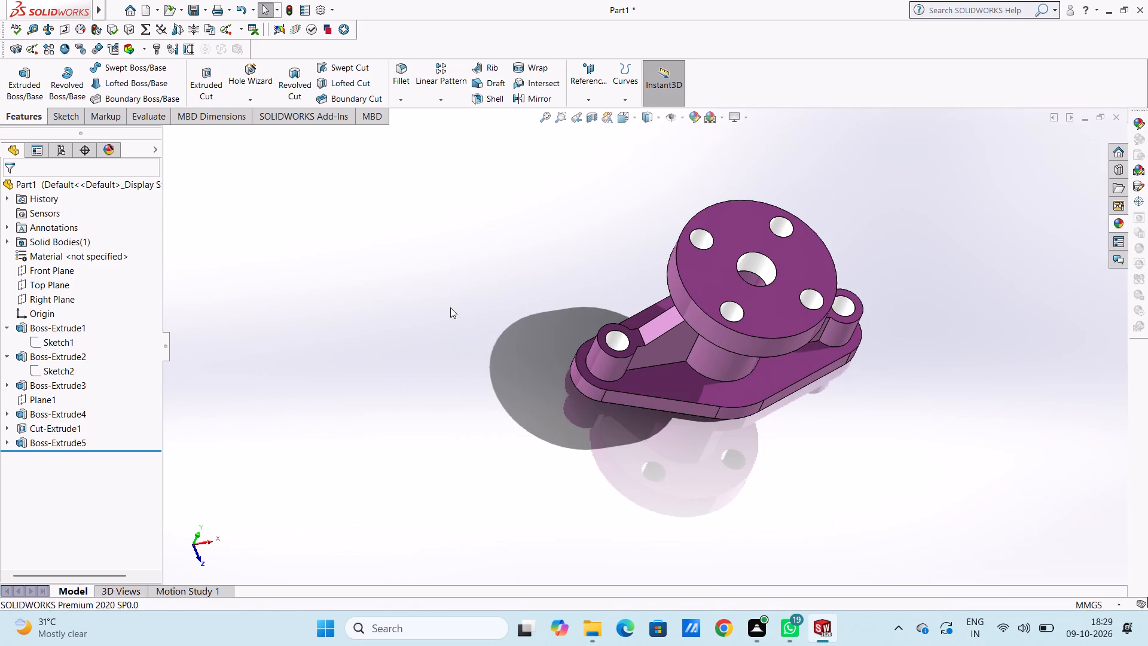
pyautogui.press('Escape')
pyautogui.press('Escape')
# Set the isometric view and save the part in Documents as "flanged trunnion bearing housing".
pyautogui.hotkey('ctrl', '7')
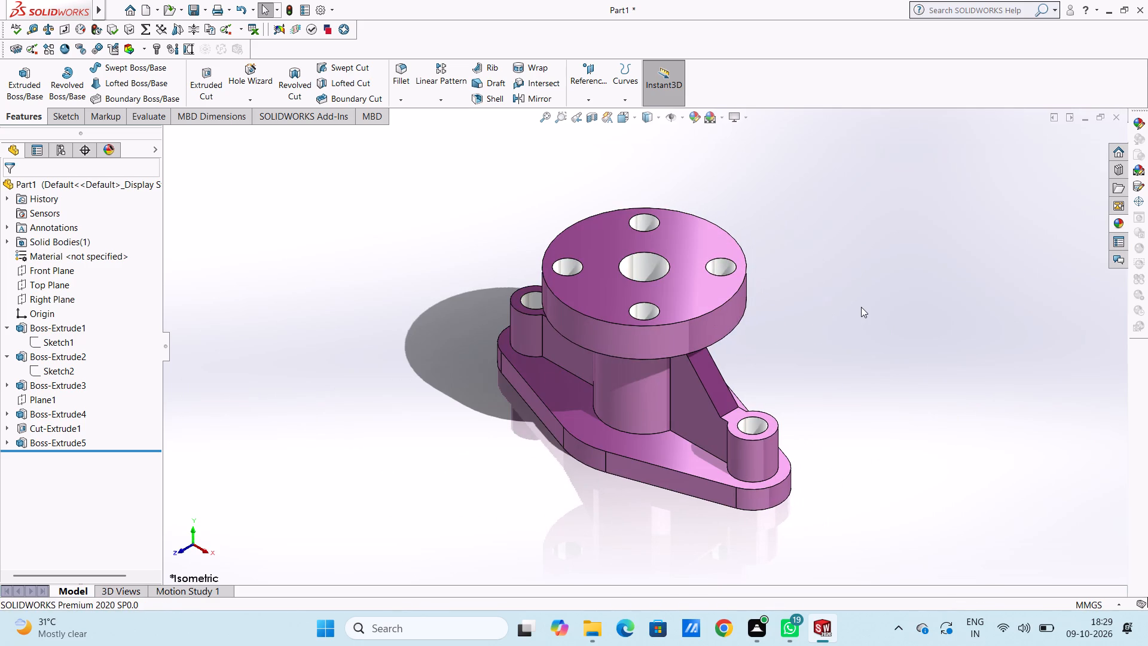
pyautogui.hotkey('ctrl', 's')
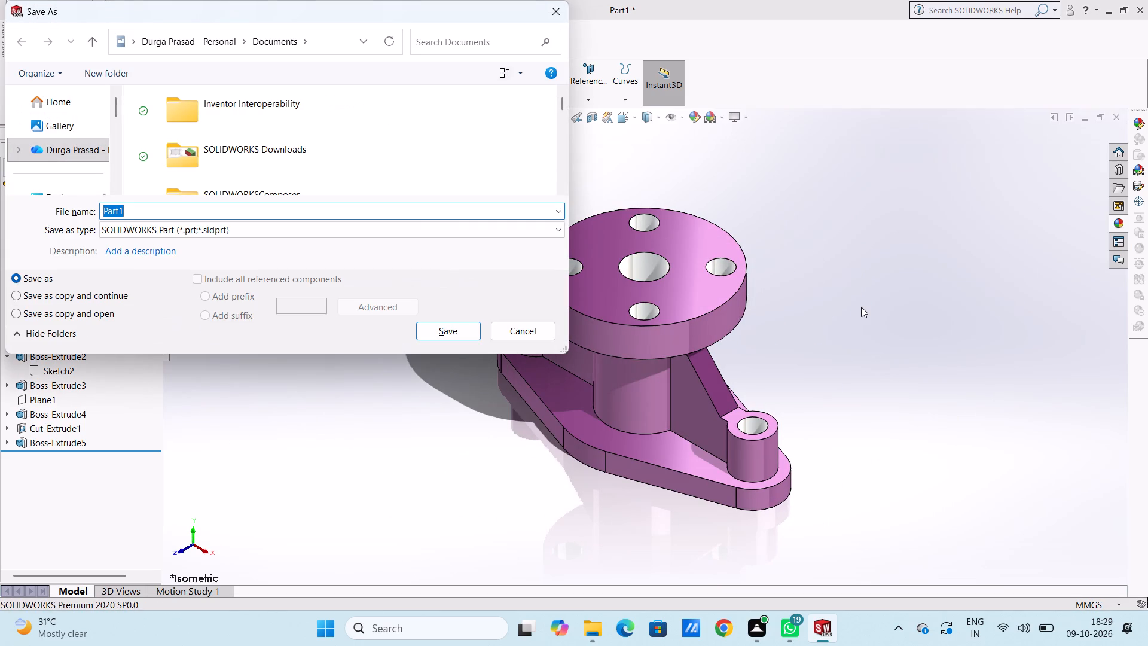
pyautogui.press('f')
pyautogui.write('langed')
pyautogui.press('space')
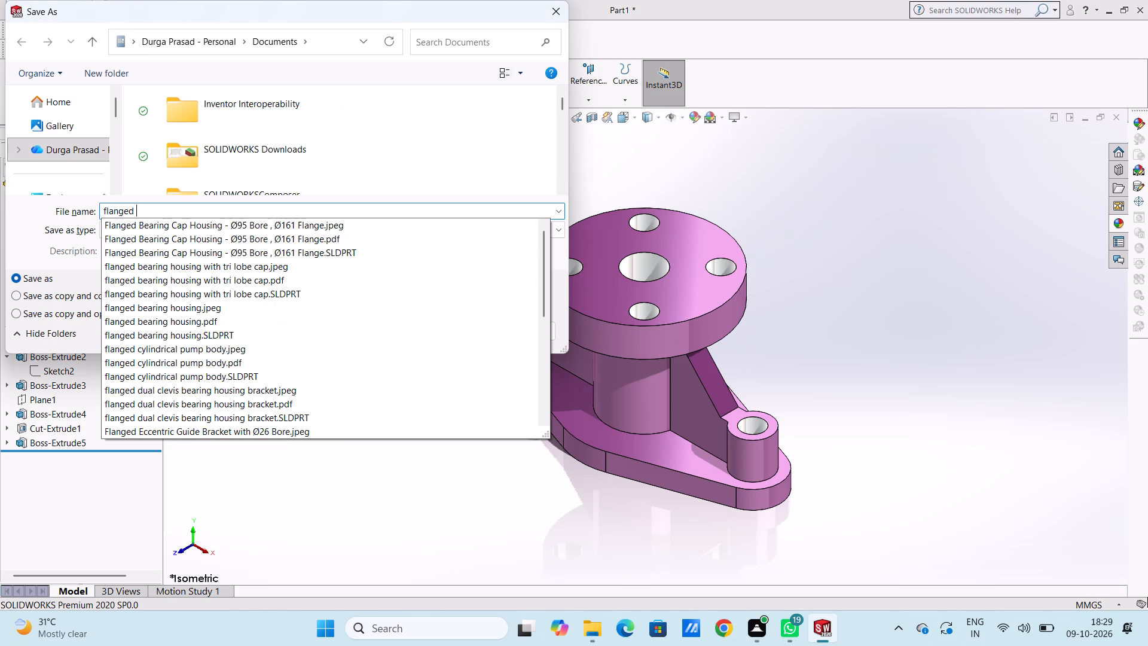
pyautogui.write('trunnion')
pyautogui.press('space')
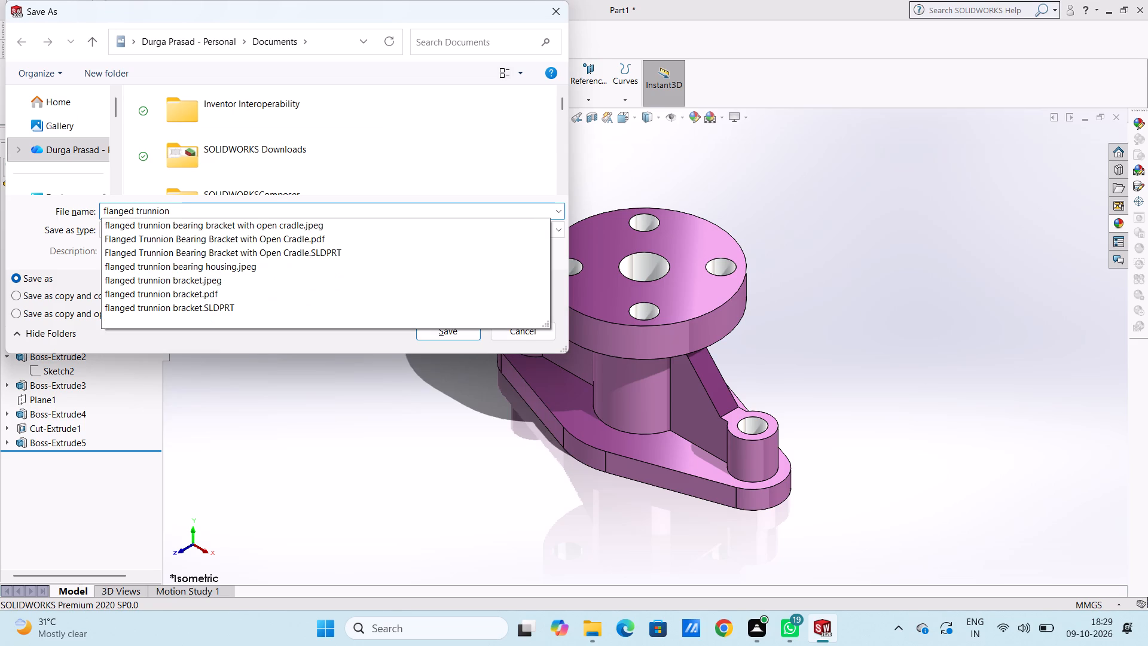
pyautogui.write('bear')
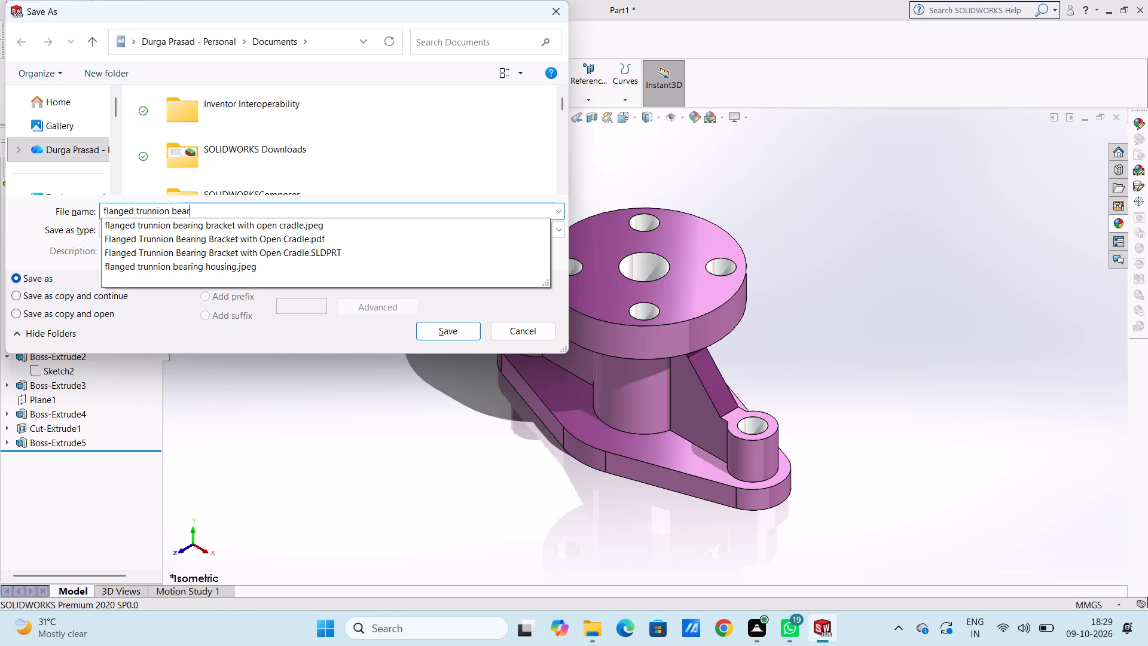
pyautogui.write('ing')
pyautogui.press('space')
pyautogui.write('ho')
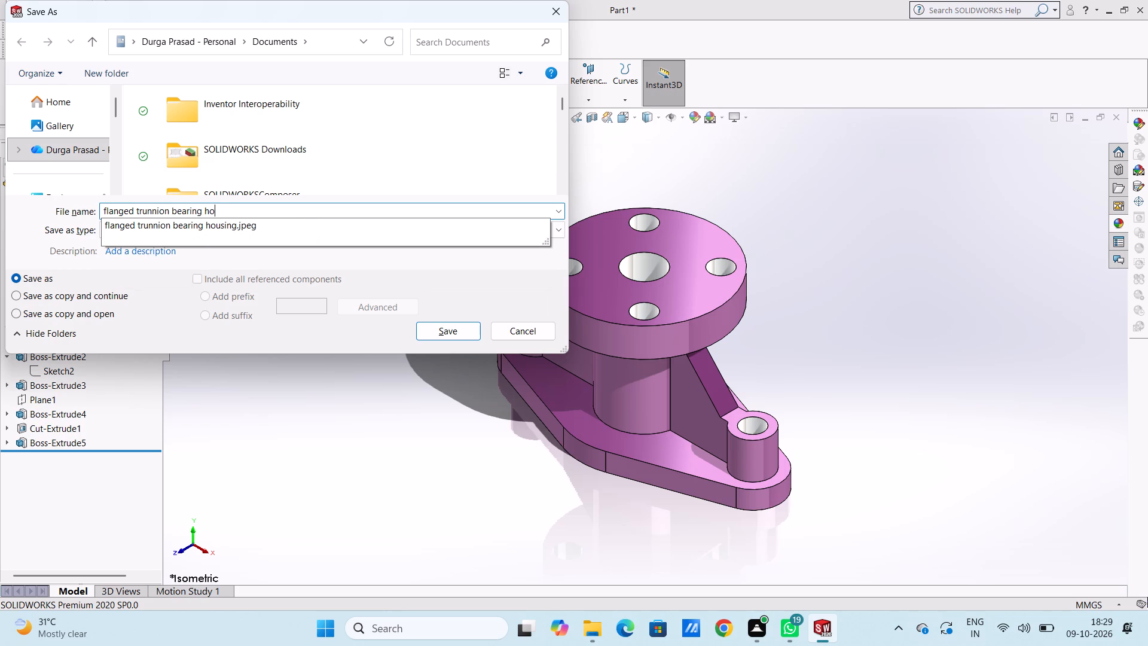
pyautogui.write('using')
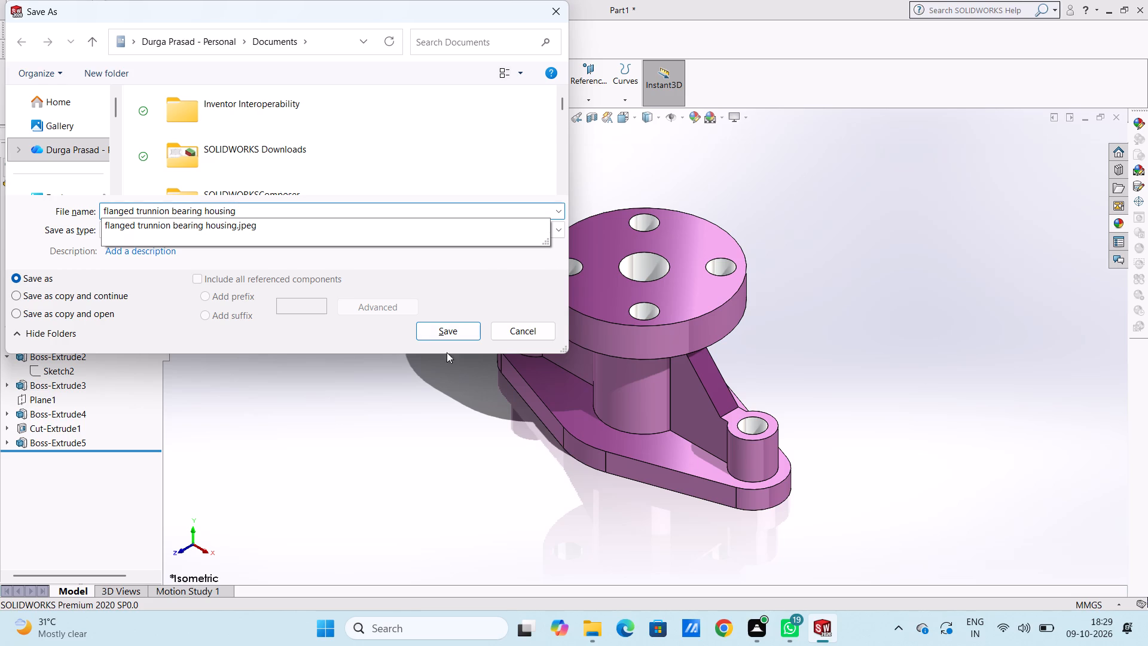
pyautogui.click(456, 334)
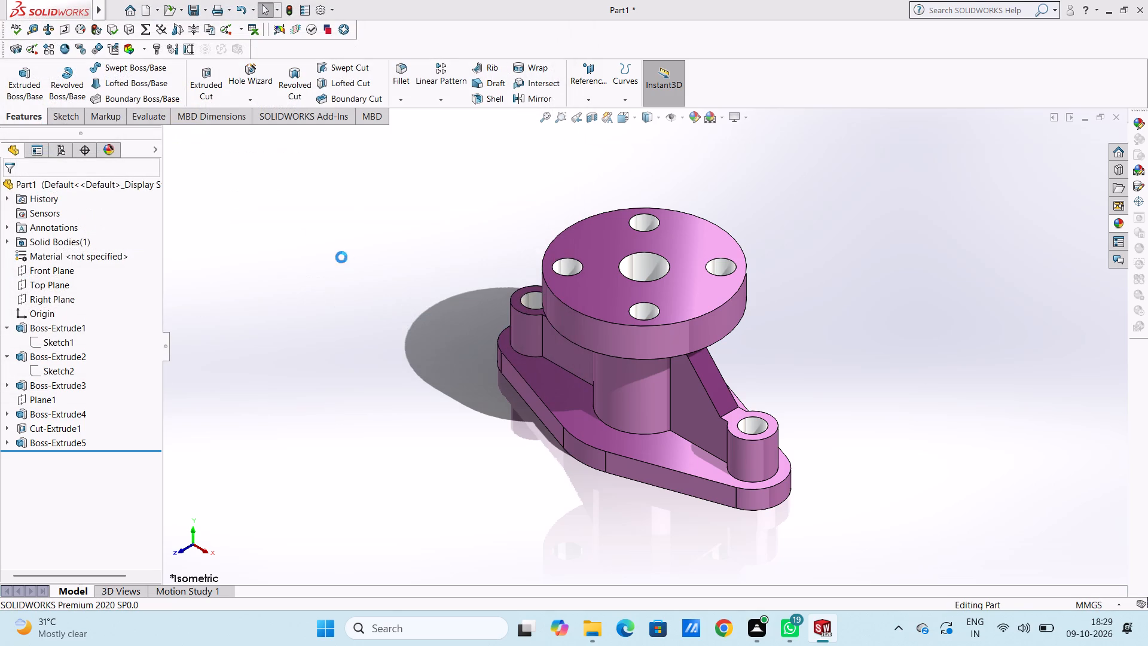
# Save the model as an Adobe Portable Document Format (*.pdf) file, keeping the name "flanged trunnion bearing housing".
pyautogui.click(204, 12)
pyautogui.click(232, 42)
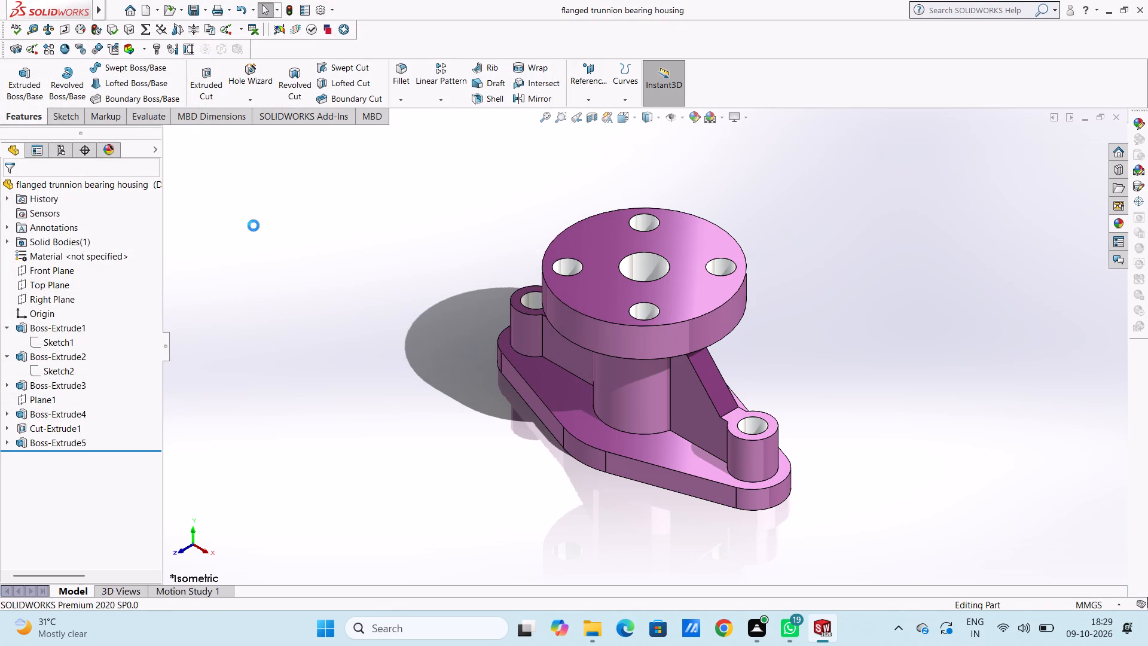
pyautogui.click(292, 228)
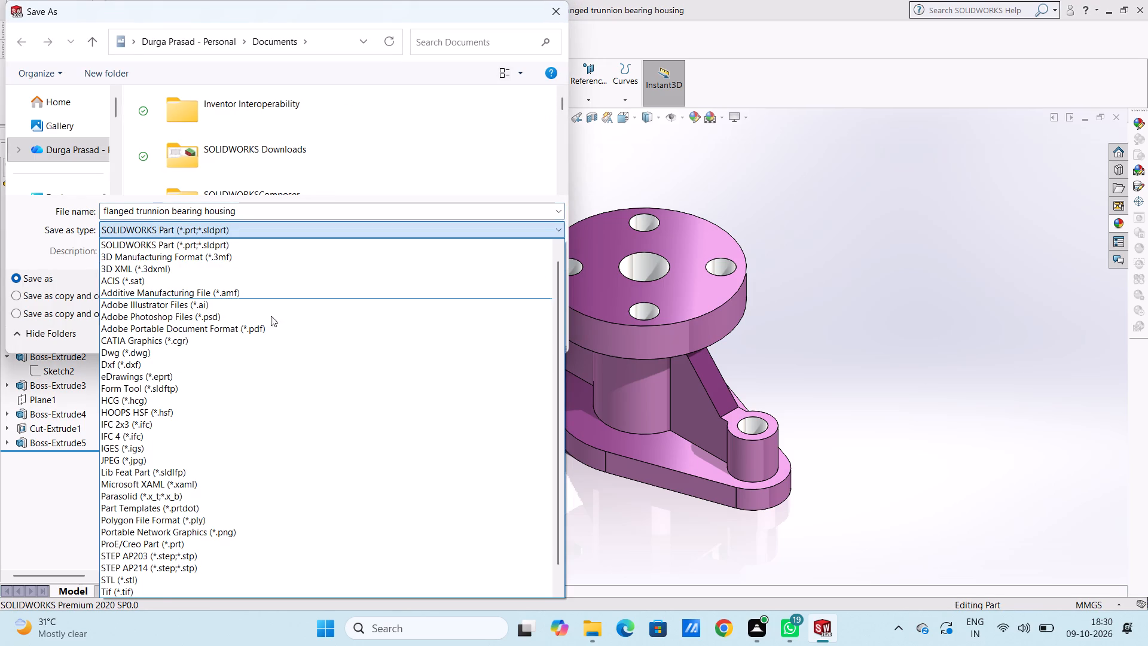
pyautogui.click(271, 325)
pyautogui.click(431, 355)
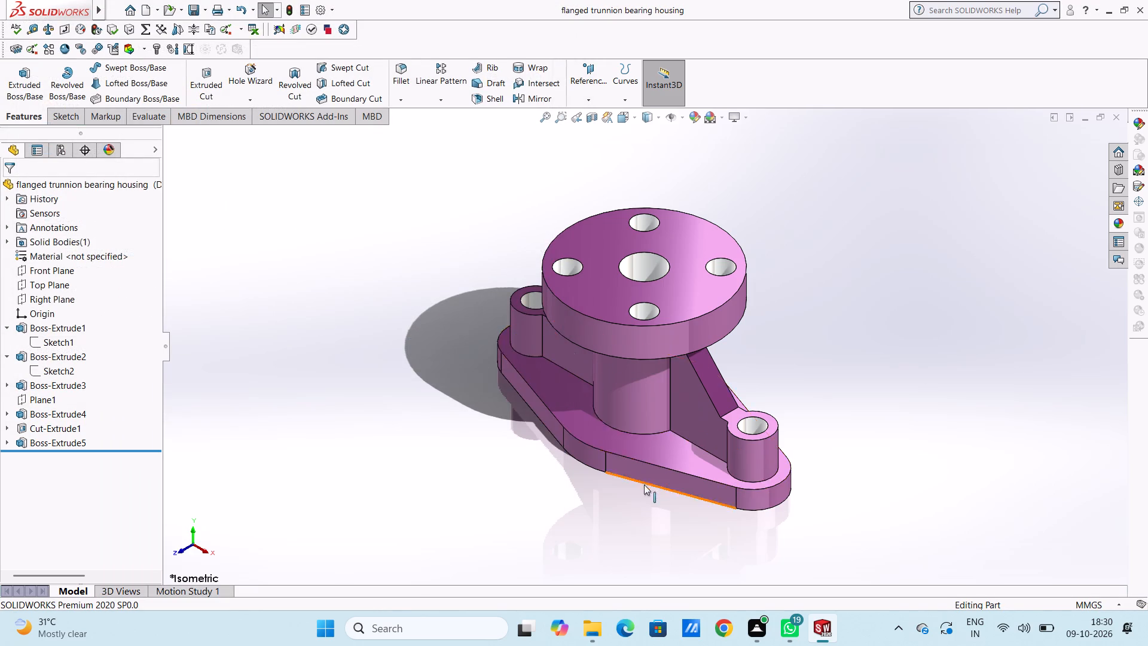
pyautogui.scroll(2, 644, 485)
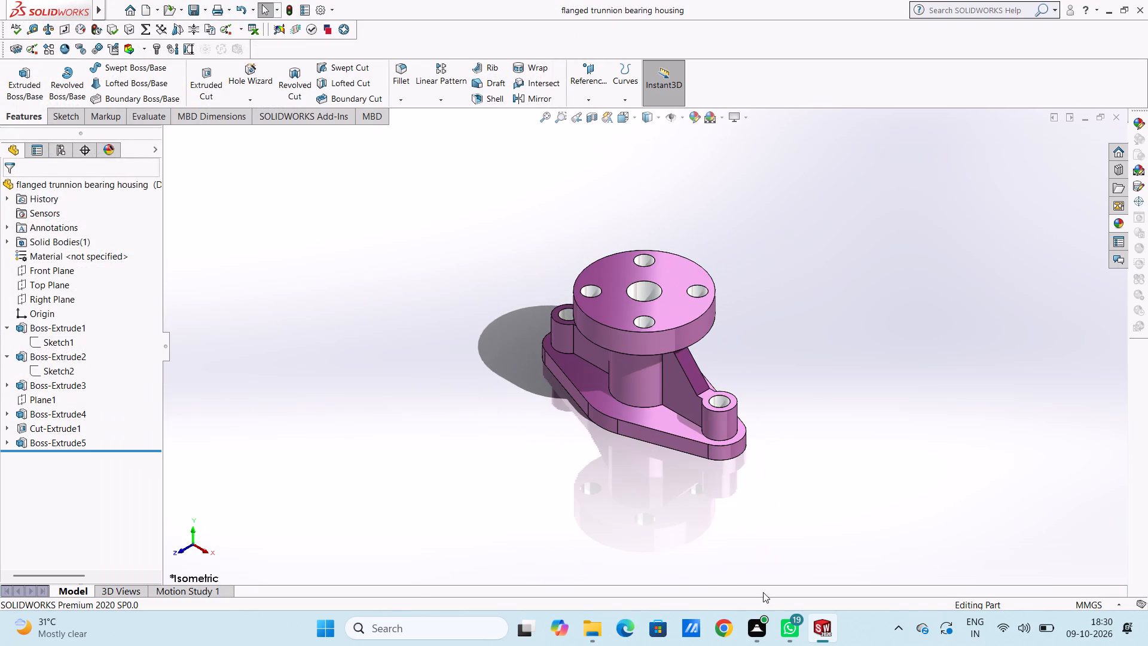